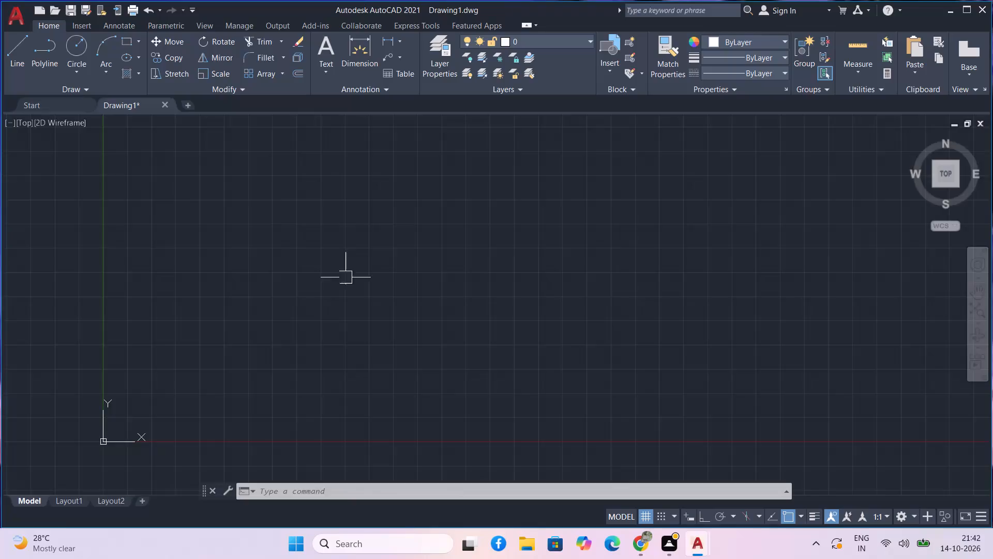
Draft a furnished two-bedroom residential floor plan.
Configure the drawing units to Engineering length type with 0'-0" precision and an insertion scale of Inches.
middle_click_drag(377, 251, 434, 233)
type("un")
key("space")
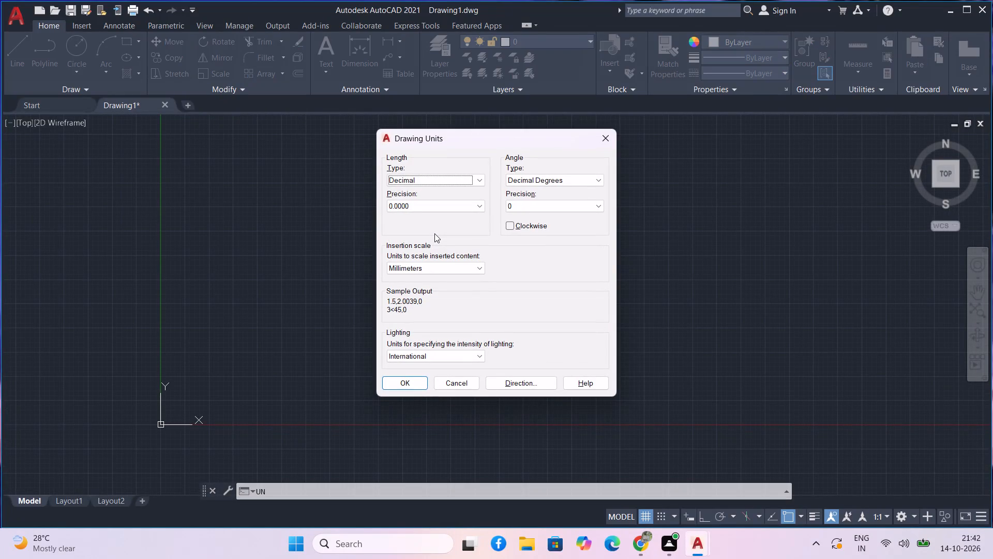
left_click(472, 175)
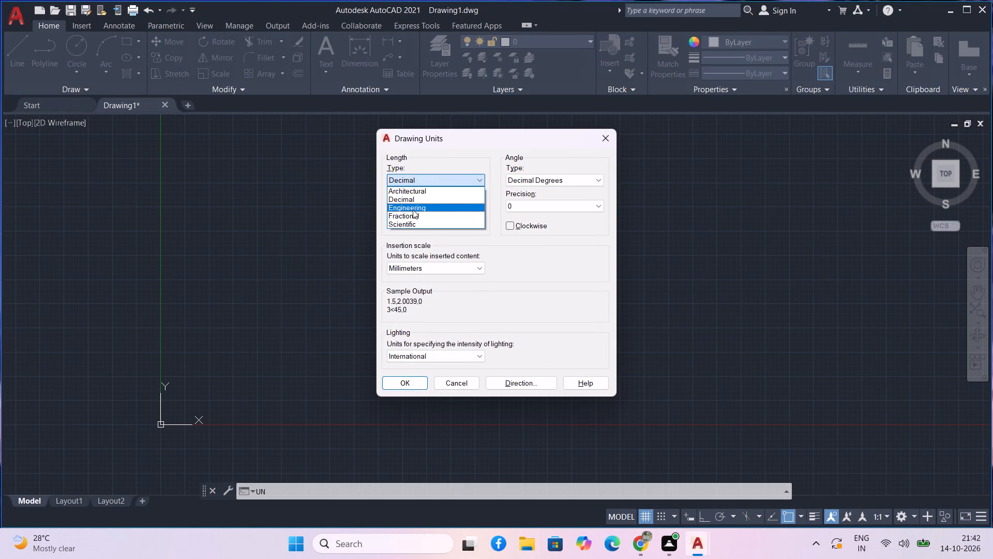
left_click(413, 209)
left_click(421, 208)
left_click(415, 216)
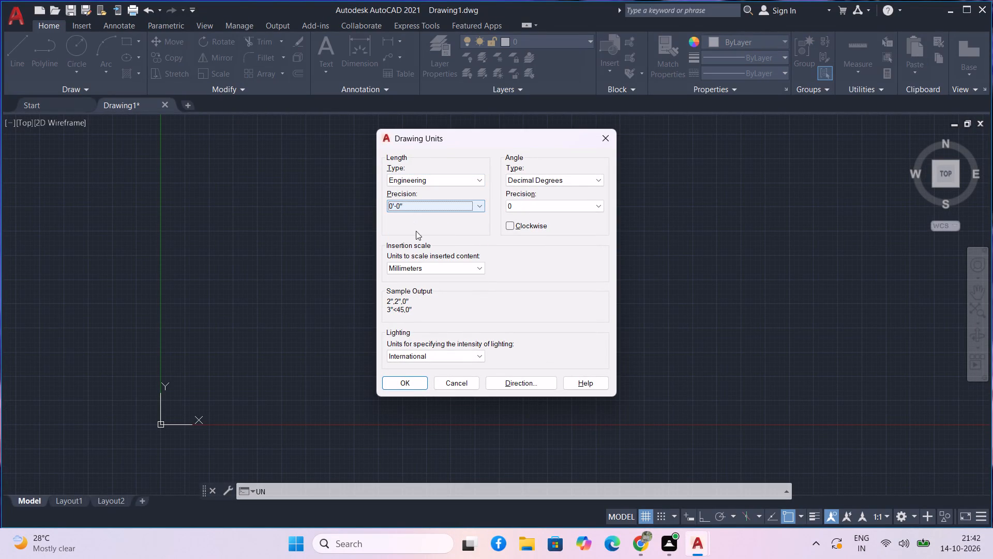
left_click(420, 269)
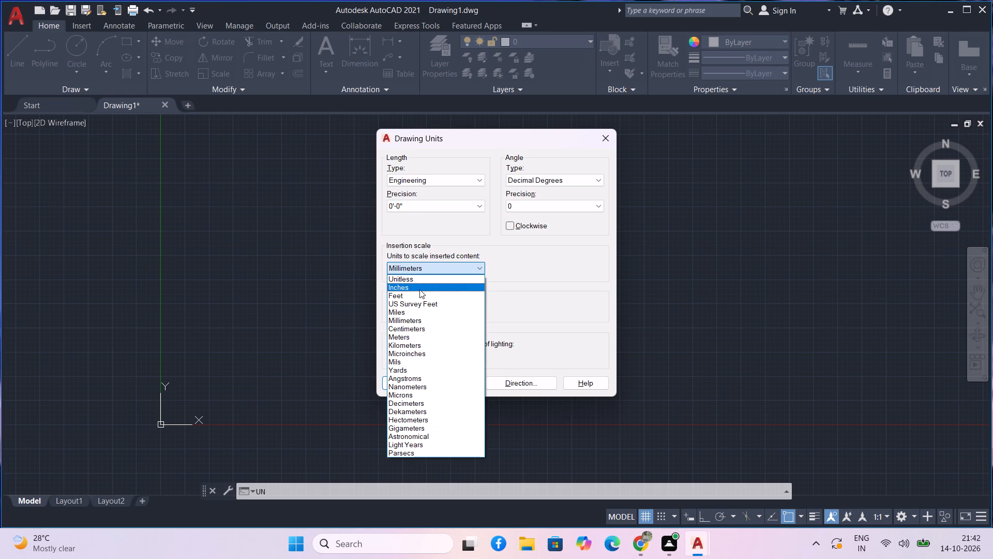
left_click(419, 289)
left_click(398, 383)
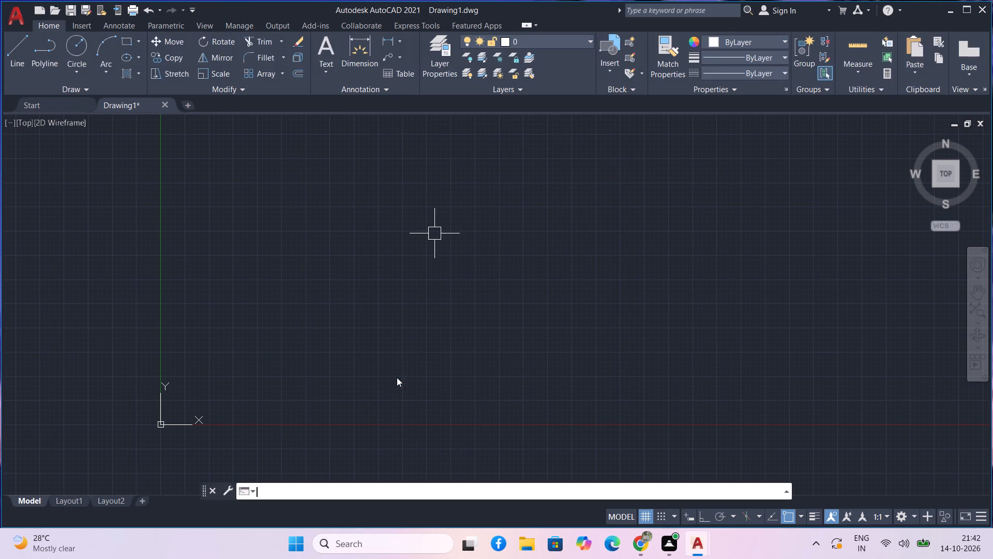
Modify the ISO-25 dimension style's primary units to Engineering format with 0'-0" precision.
type("d")
key("space")
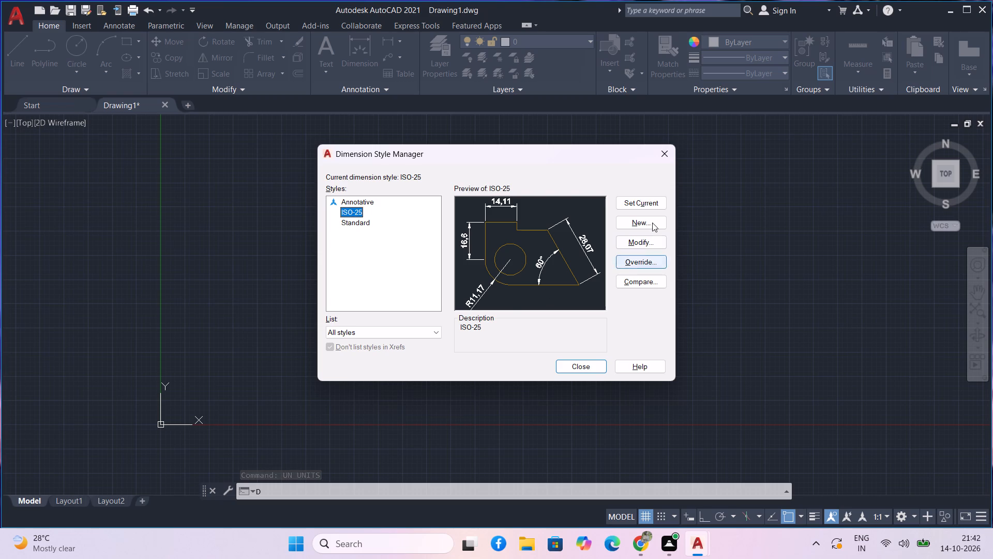
left_click(651, 244)
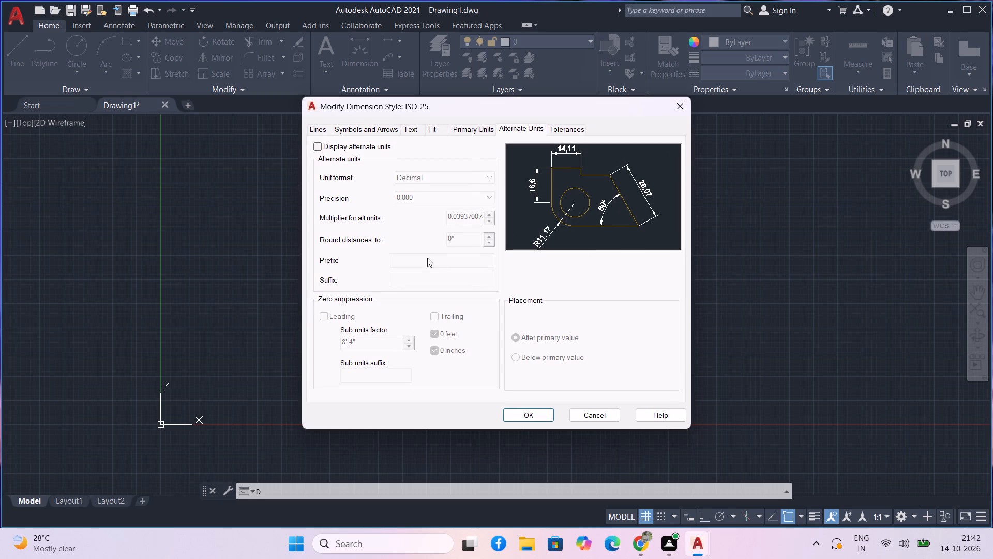
left_click(475, 127)
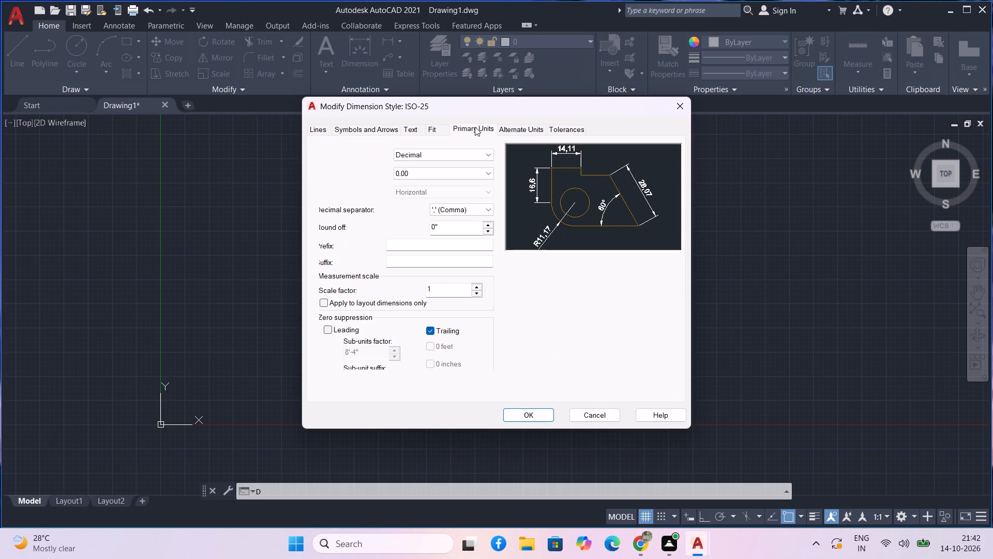
left_click(460, 151)
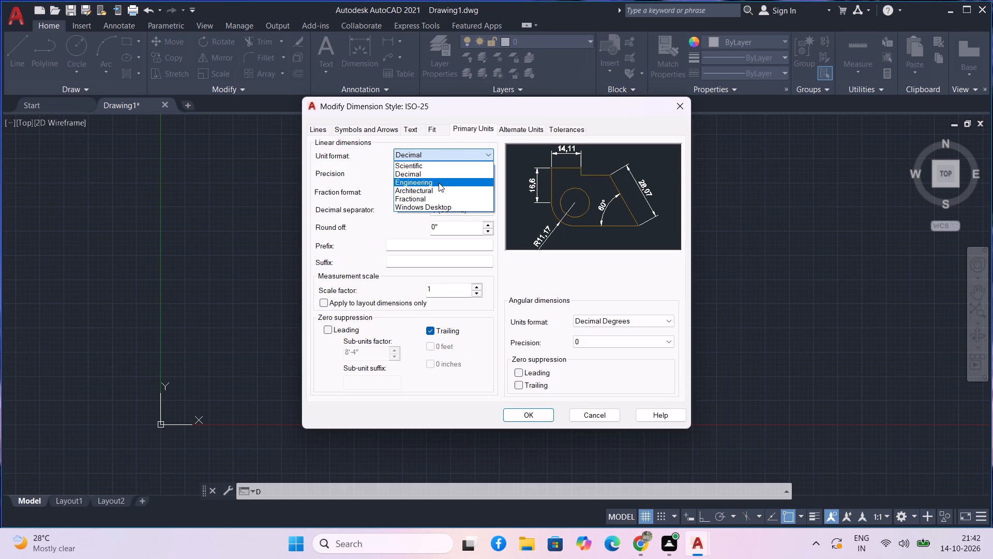
left_click(439, 183)
left_click(439, 172)
left_click(436, 184)
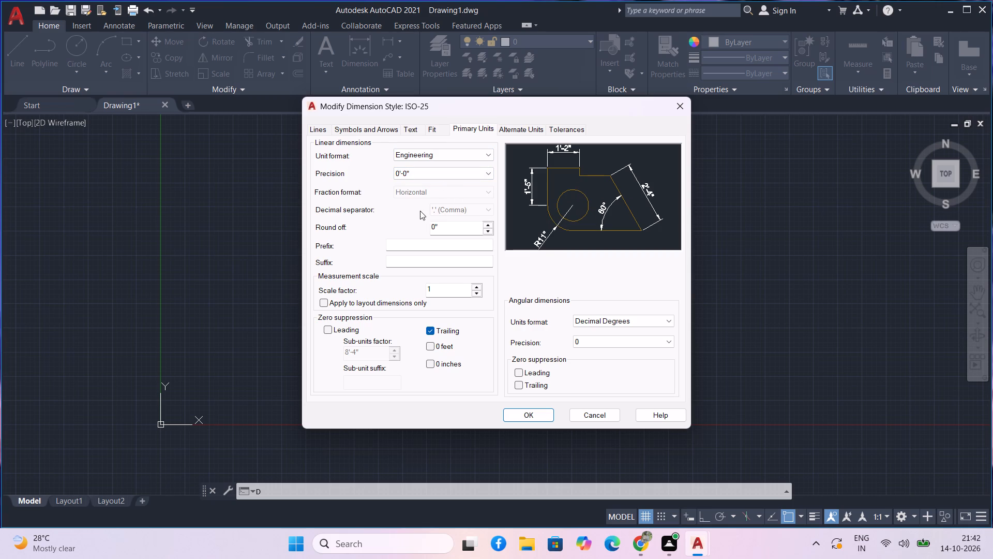
Set the dimension style's linear round-off value to 4".
left_click(469, 225)
key("BackSpace")
key("BackSpace")
key("BackSpace")
key("BackSpace")
key("BackSpace")
key("BackSpace")
key("BackSpace")
key("BackSpace")
key("4")
key("Return")
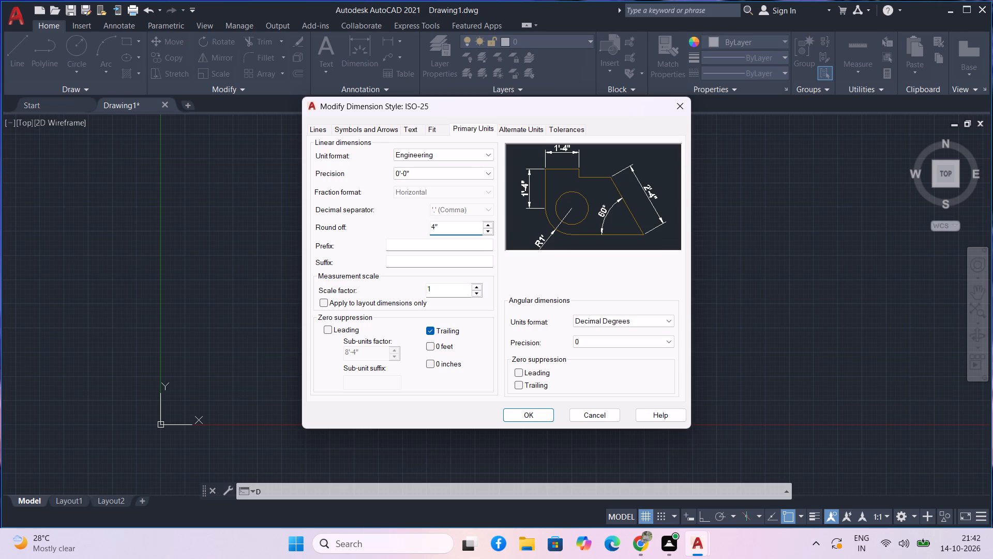
Set the text height of the ISO-25 dimension style to 4".
left_click(435, 125)
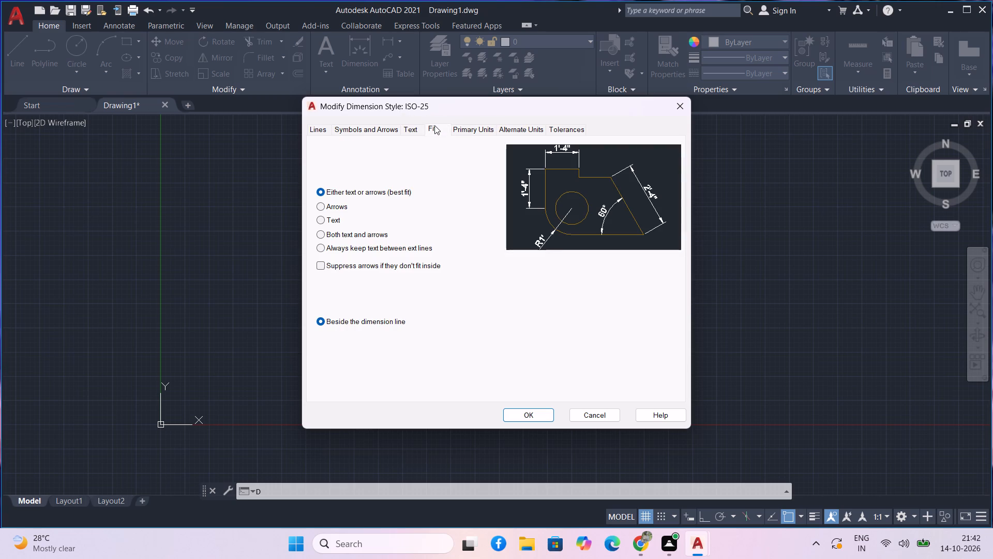
left_click(415, 135)
left_click(416, 134)
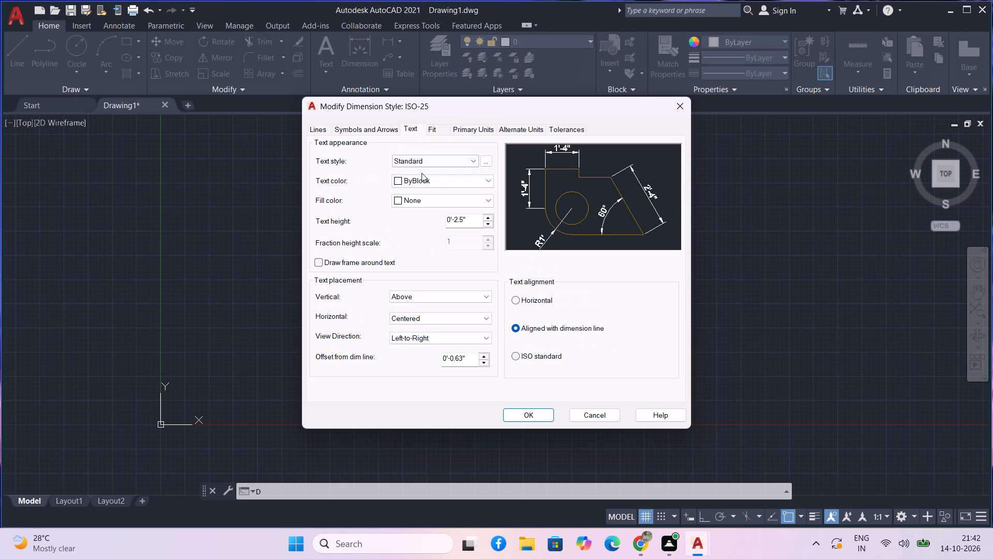
left_click(463, 215)
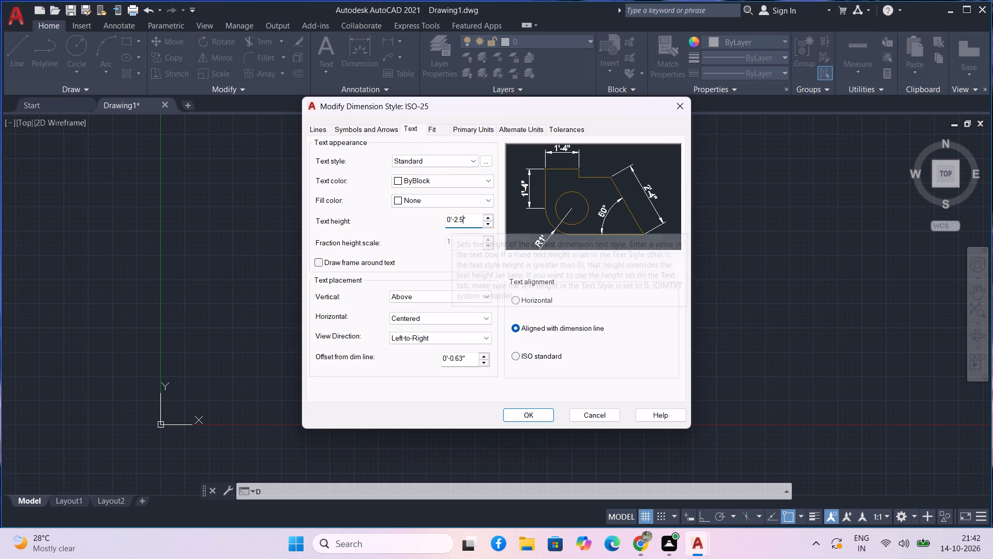
key("BackSpace")
key("BackSpace")
key("BackSpace")
key("BackSpace")
key("BackSpace")
key("BackSpace")
key("BackSpace")
key("BackSpace")
key("BackSpace")
key("BackSpace")
key("BackSpace")
key("4")
key("Return")
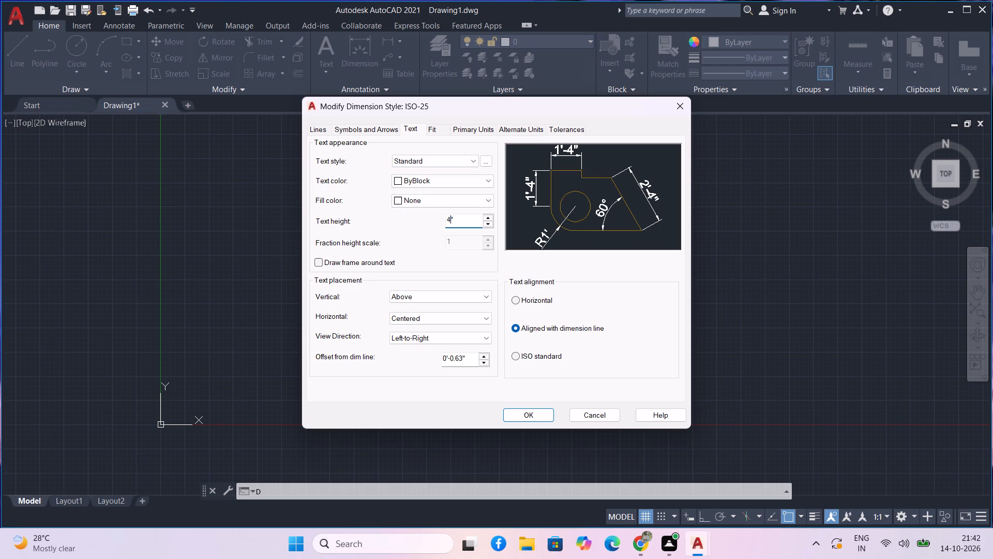
Set the arrow size of the ISO-25 dimension style to 4".
left_click(383, 126)
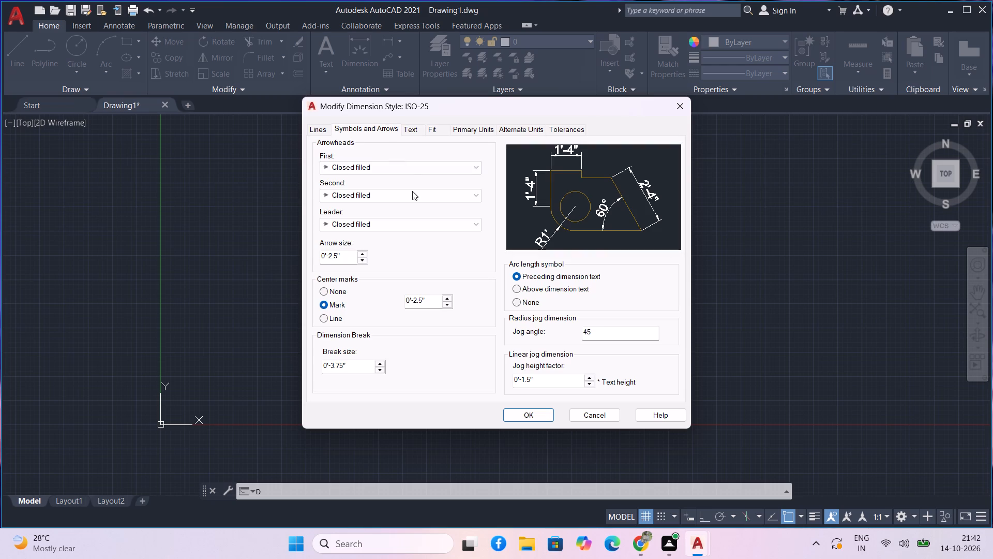
left_click(350, 254)
key("BackSpace")
key("BackSpace")
key("BackSpace")
key("BackSpace")
key("BackSpace")
key("BackSpace")
key("BackSpace")
key("BackSpace")
key("BackSpace")
key("BackSpace")
key("BackSpace")
key("BackSpace")
key("4")
key("Return")
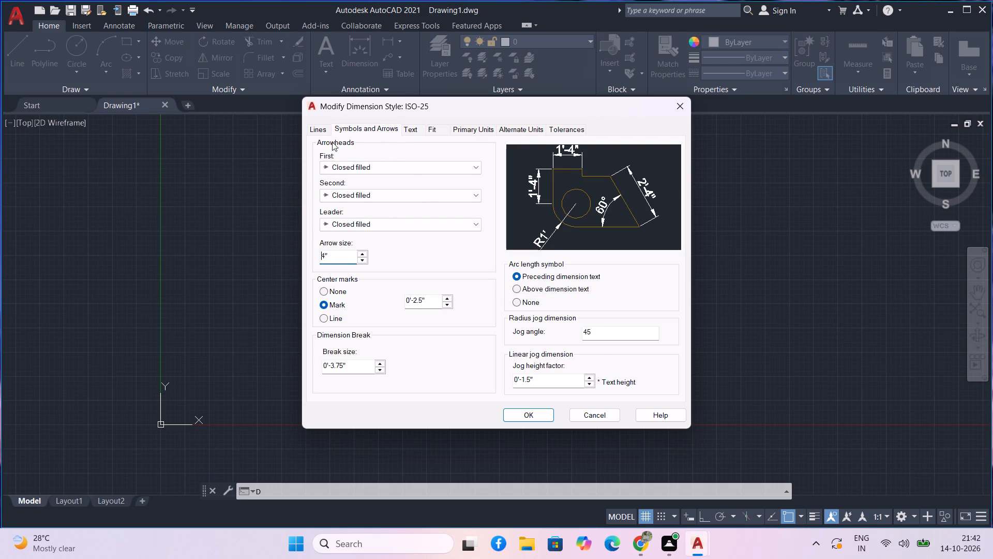
Review the text, fit and primary unit settings, then save the ISO-25 style and close the Dimension Style Manager.
left_click(411, 129)
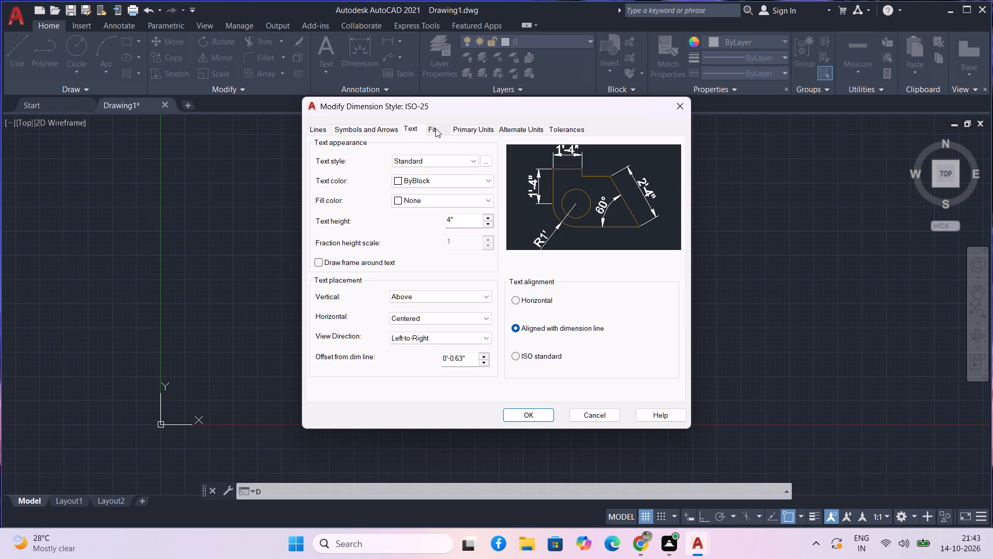
left_click(435, 128)
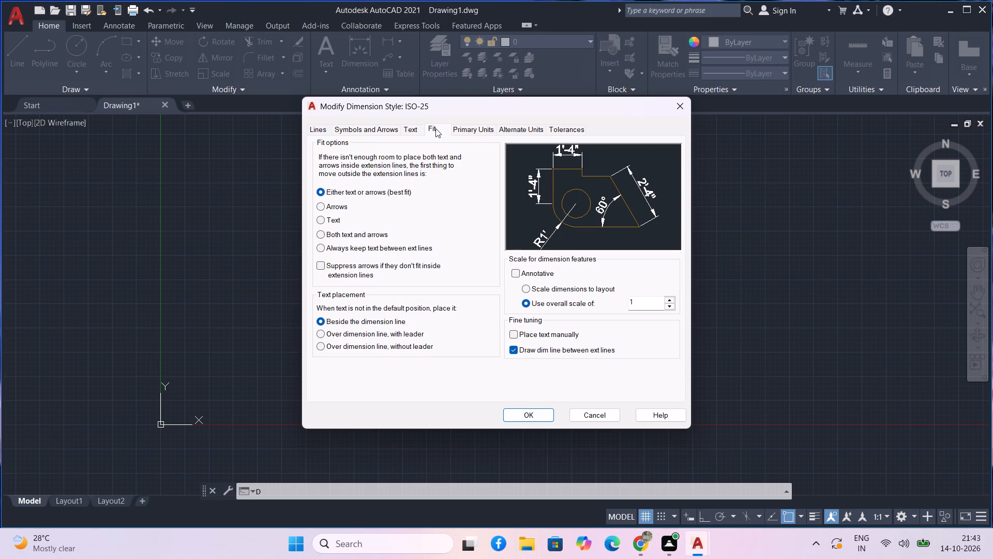
left_click(452, 127)
scroll(506, 373, "down", 3)
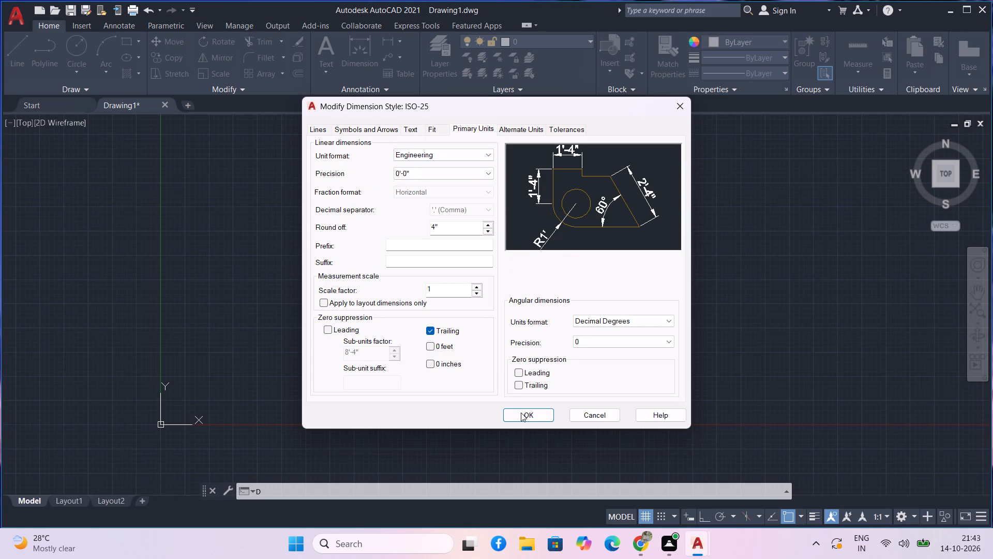
left_click(529, 416)
scroll(531, 399, "down", 1)
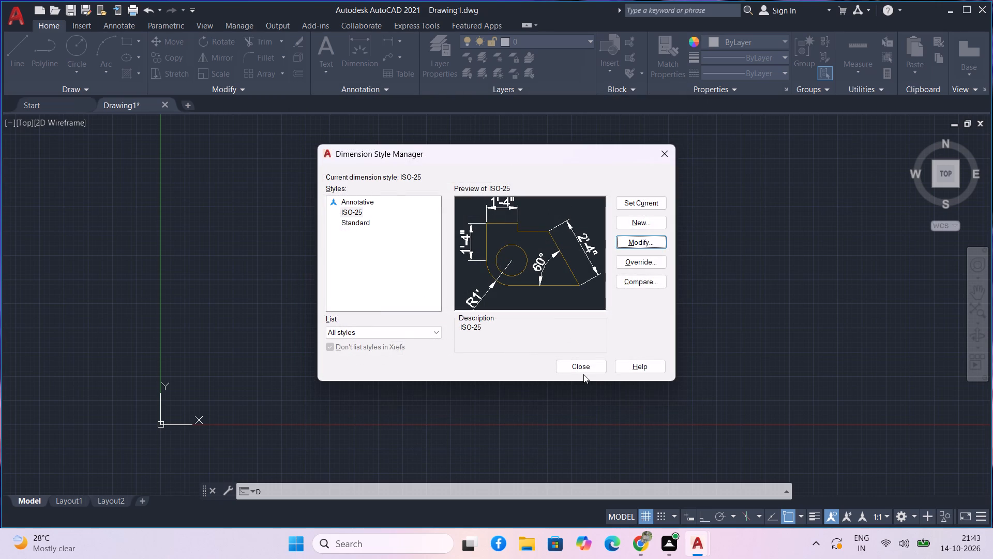
left_click(583, 373)
Draw a rectangle 30' long and 40' wide in the empty area above and to the right of the origin.
middle_click_drag(405, 389, 511, 336)
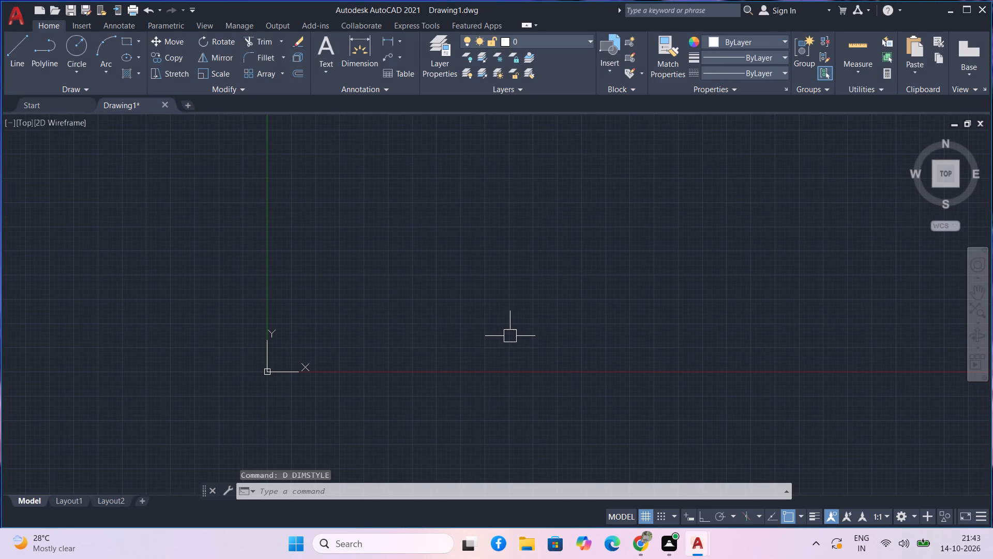
type("rec")
key("space")
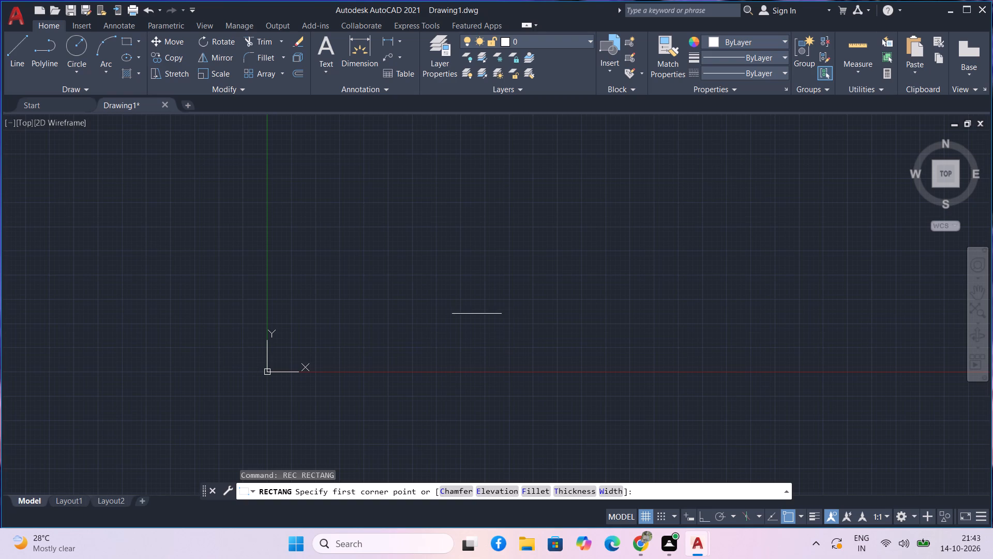
left_click(450, 248)
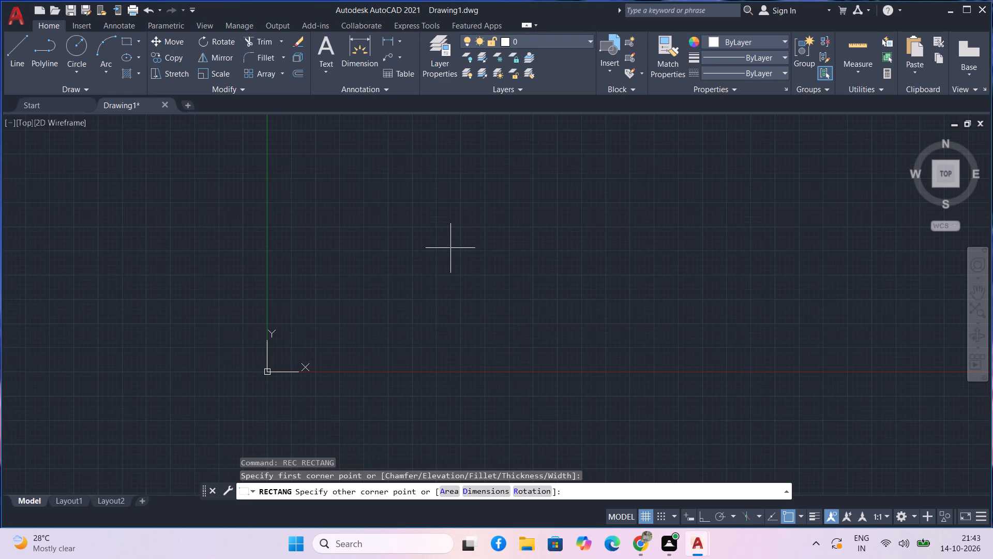
type("d")
key("space")
type("30'")
key("Return")
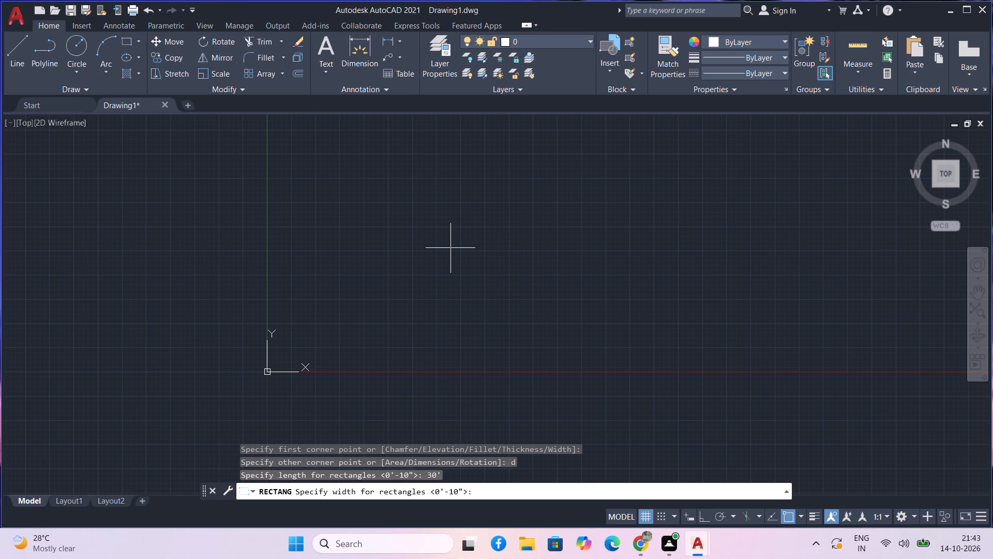
type("40'")
key("Return")
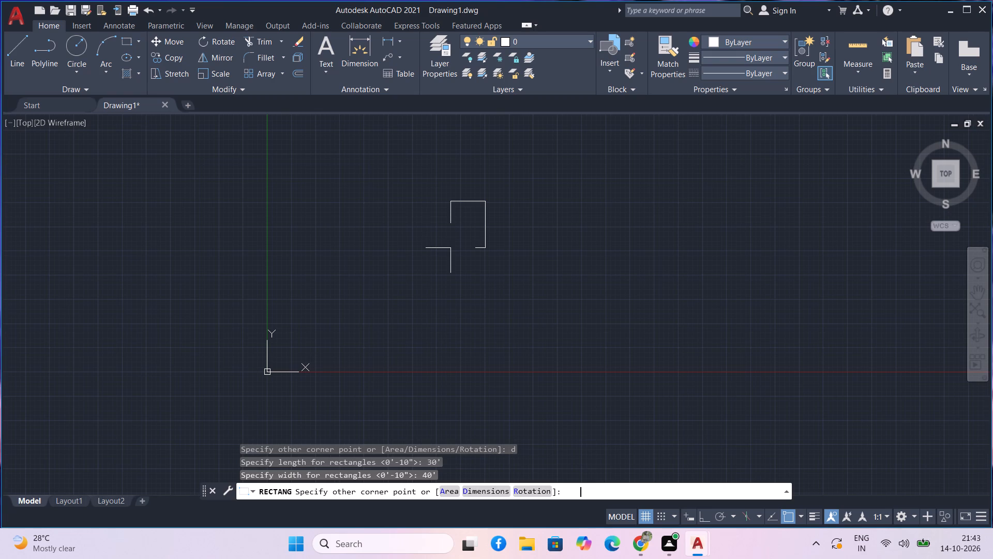
left_click(450, 271)
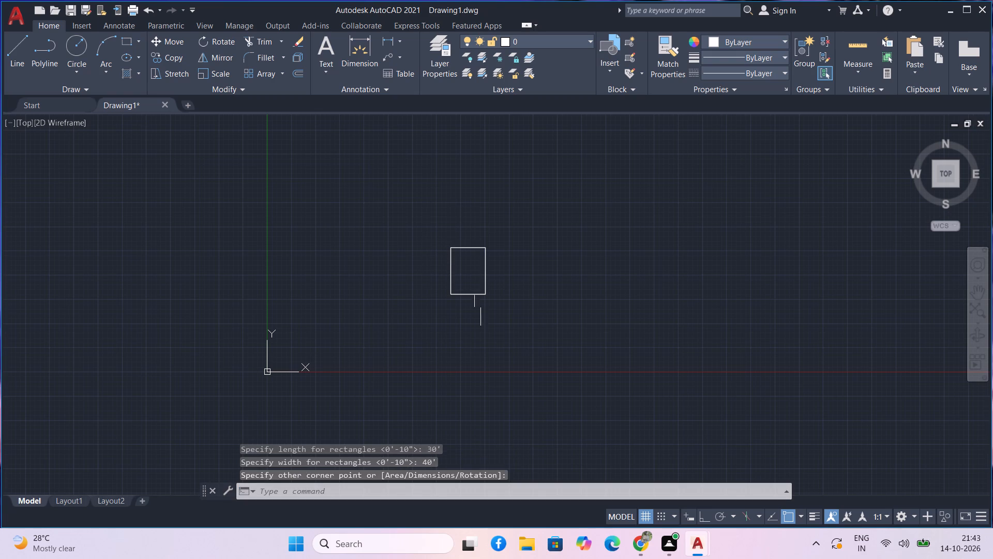
Check the rectangle's side lengths with the Quick measure tool.
left_click(861, 61)
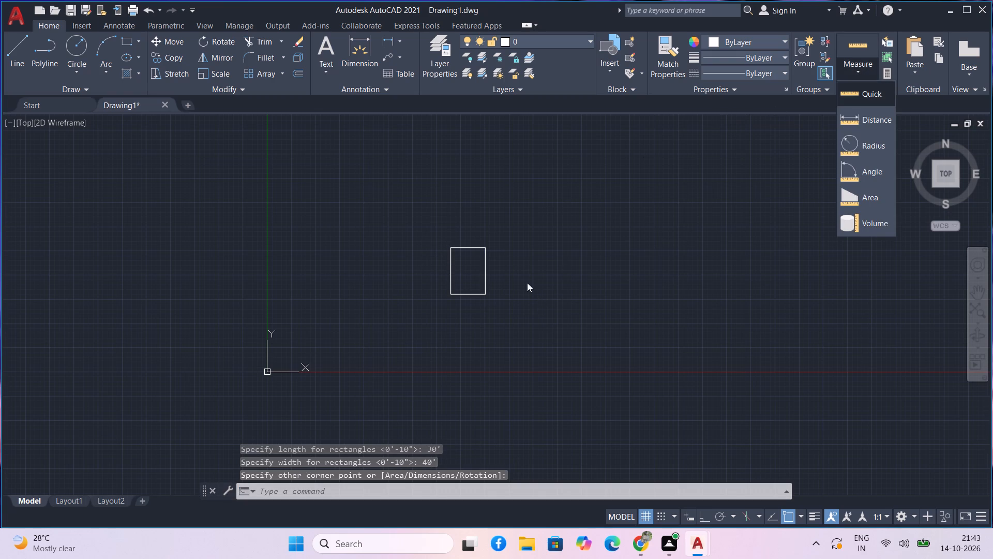
left_click(856, 96)
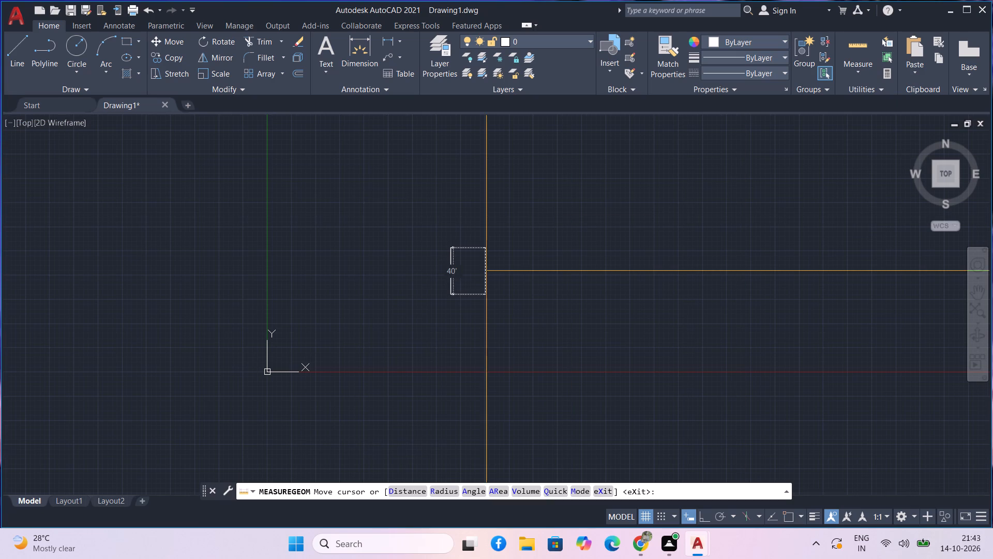
scroll(460, 279, "up", 5)
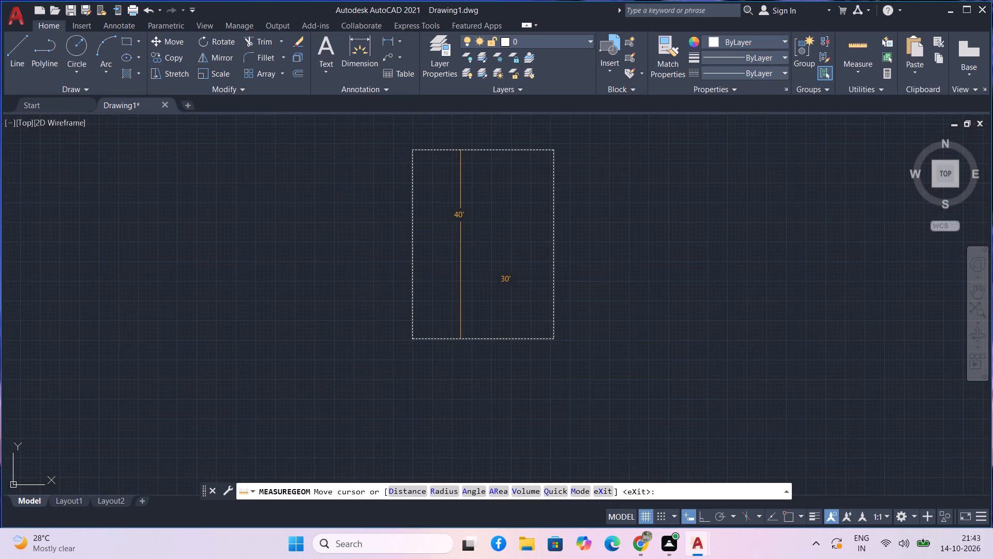
scroll(460, 279, "down", 1)
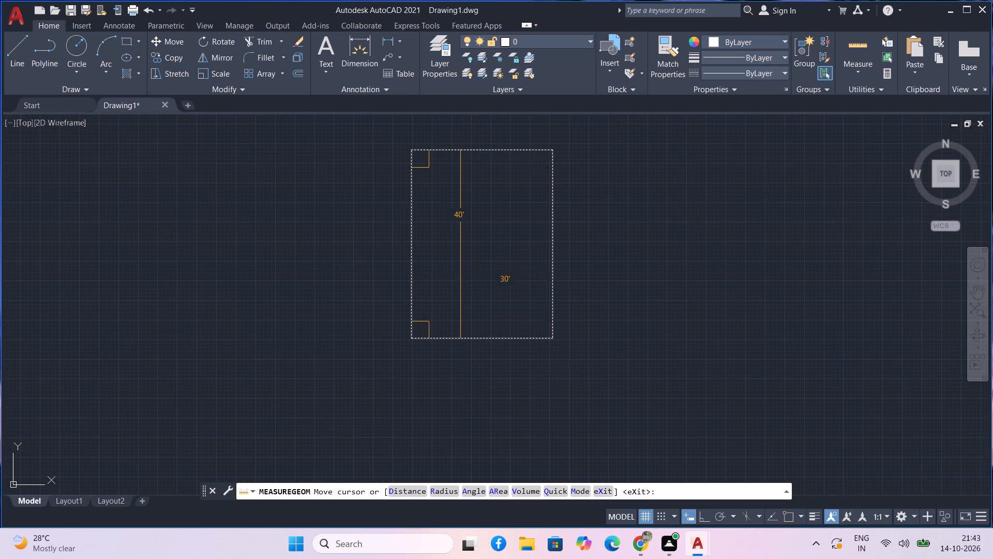
key("space")
Offset the 30' by 40' rectangle 9" inward to form the outer wall thickness.
middle_click_drag(468, 277, 416, 306)
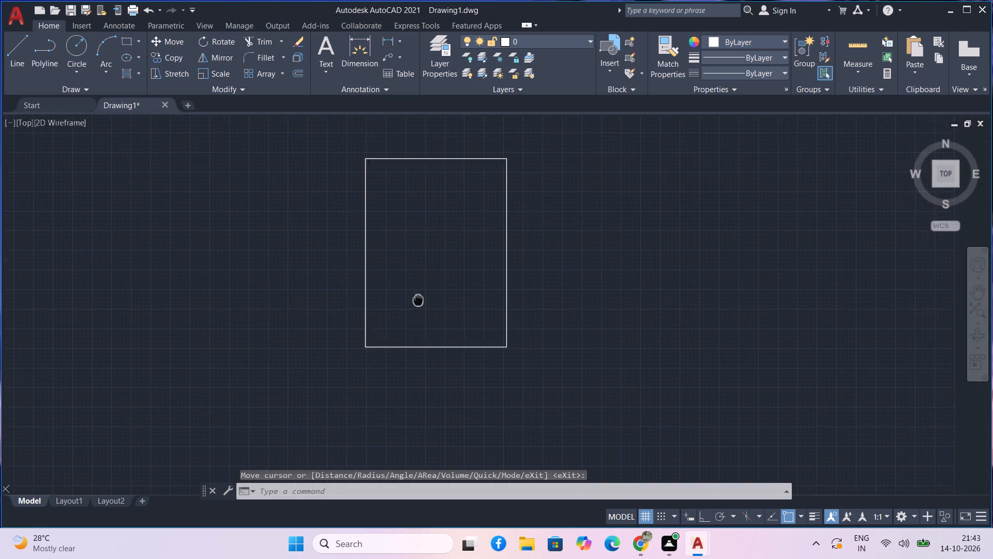
middle_click_drag(416, 306, 413, 319)
type("o")
key("space")
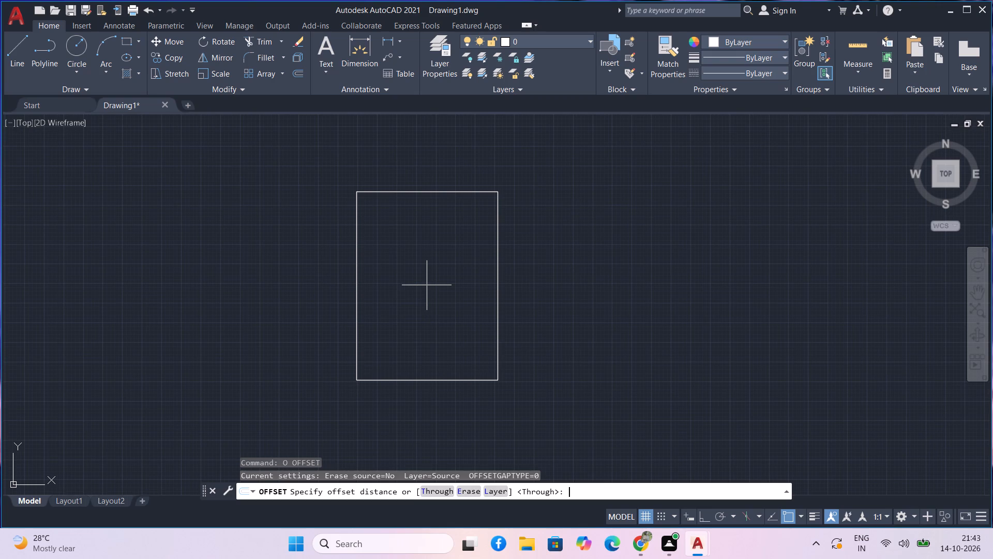
type("9")
key("space")
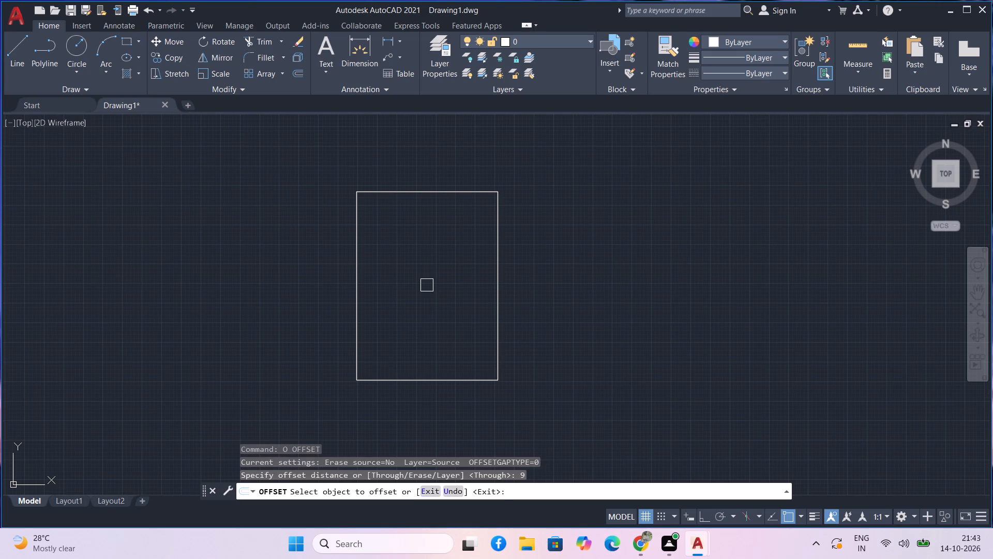
left_click_drag(436, 193, 435, 202)
left_click(433, 228)
key("space")
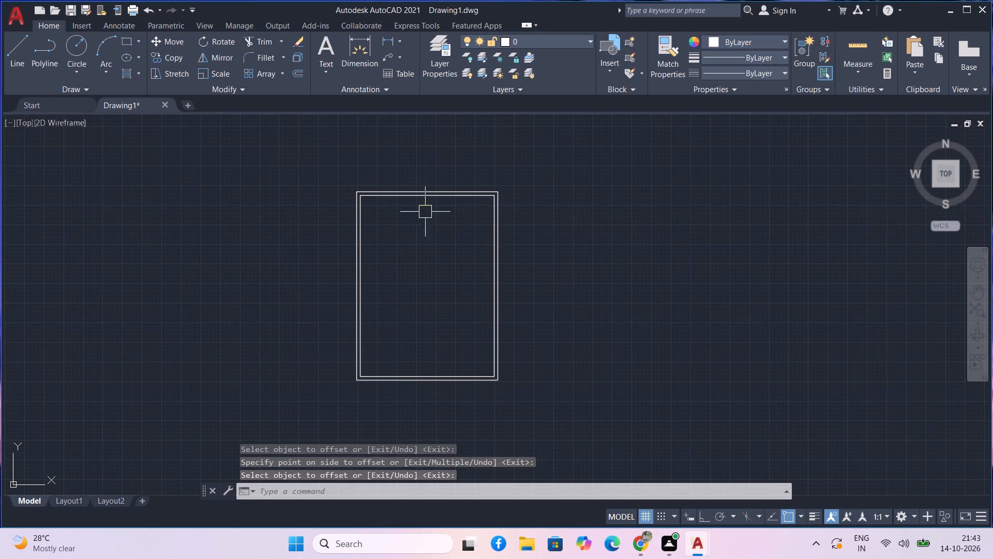
Explode the inner rectangle into separate lines.
left_click(422, 198)
type("x")
key("space")
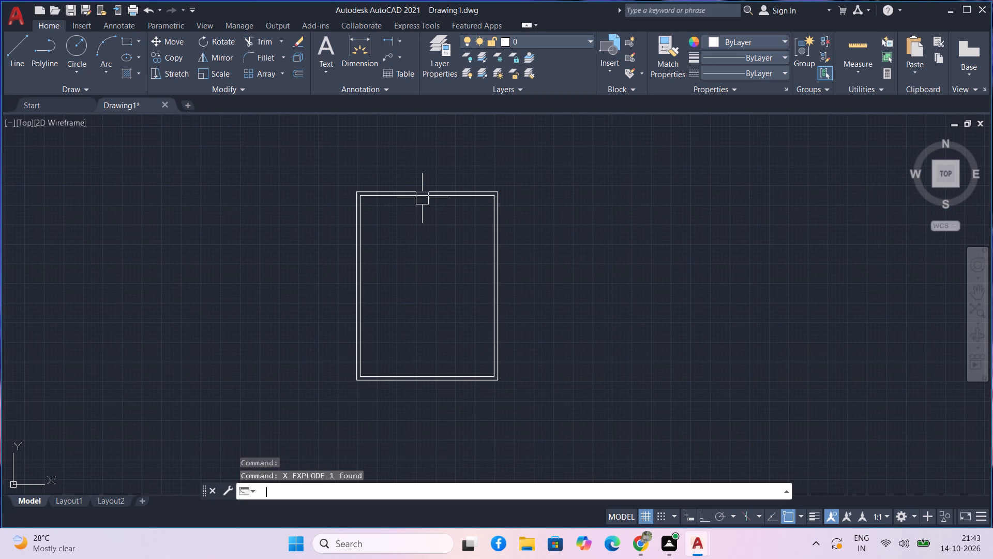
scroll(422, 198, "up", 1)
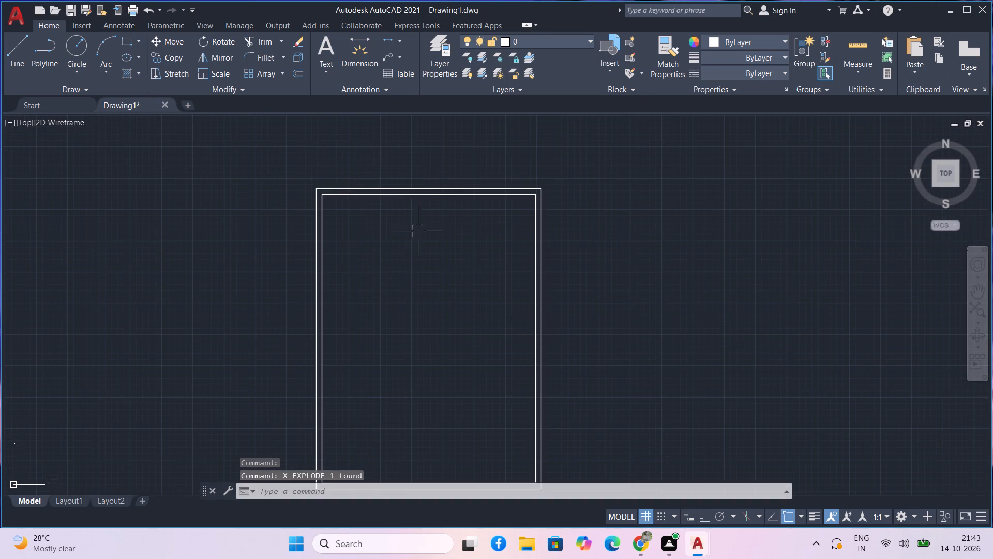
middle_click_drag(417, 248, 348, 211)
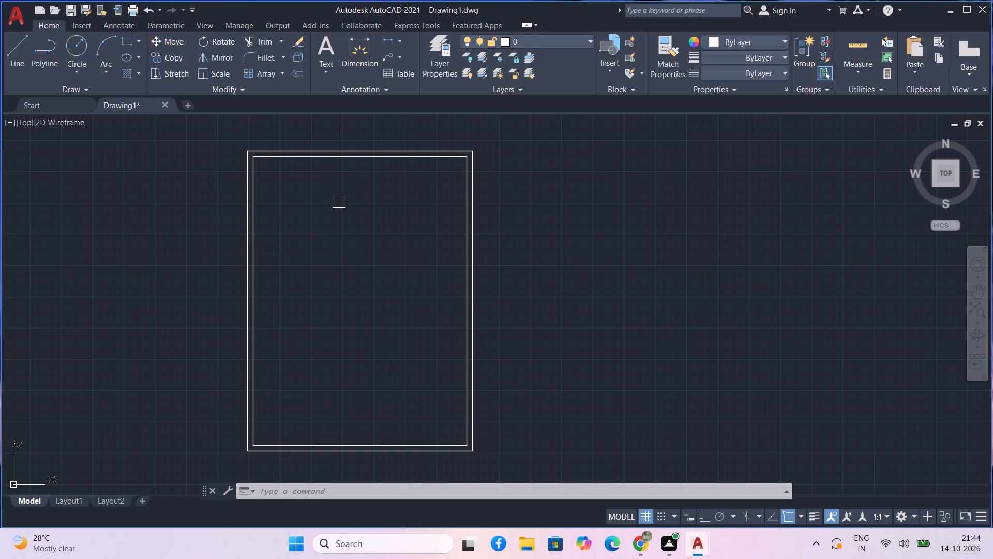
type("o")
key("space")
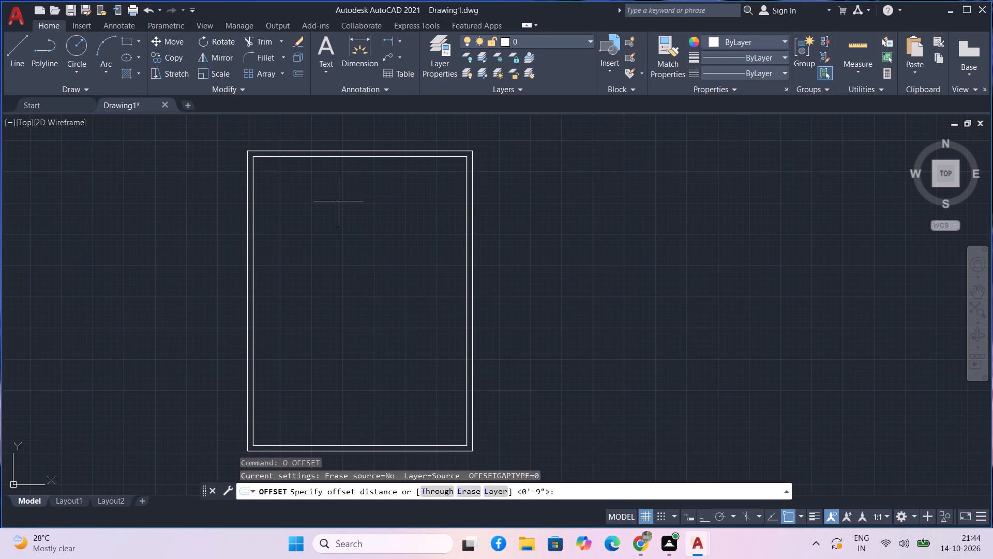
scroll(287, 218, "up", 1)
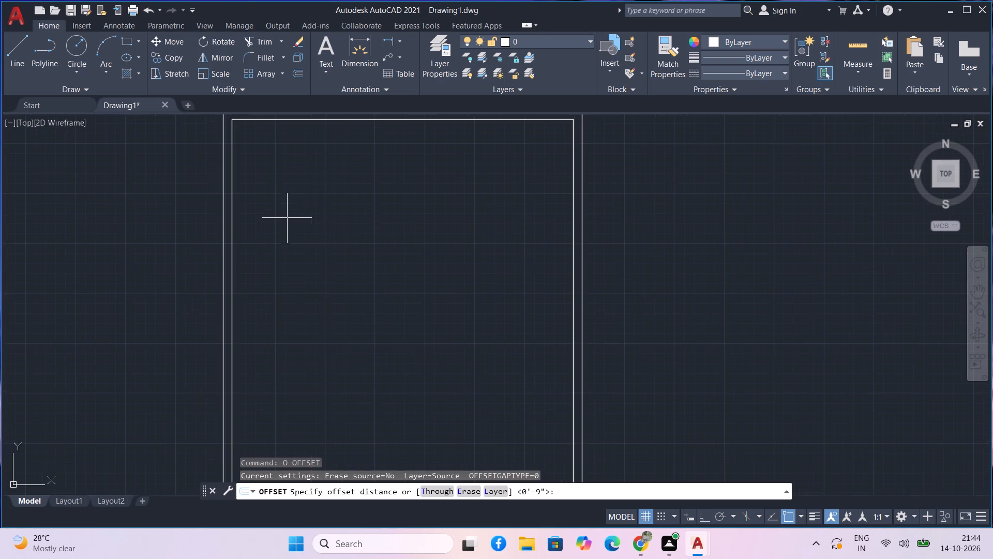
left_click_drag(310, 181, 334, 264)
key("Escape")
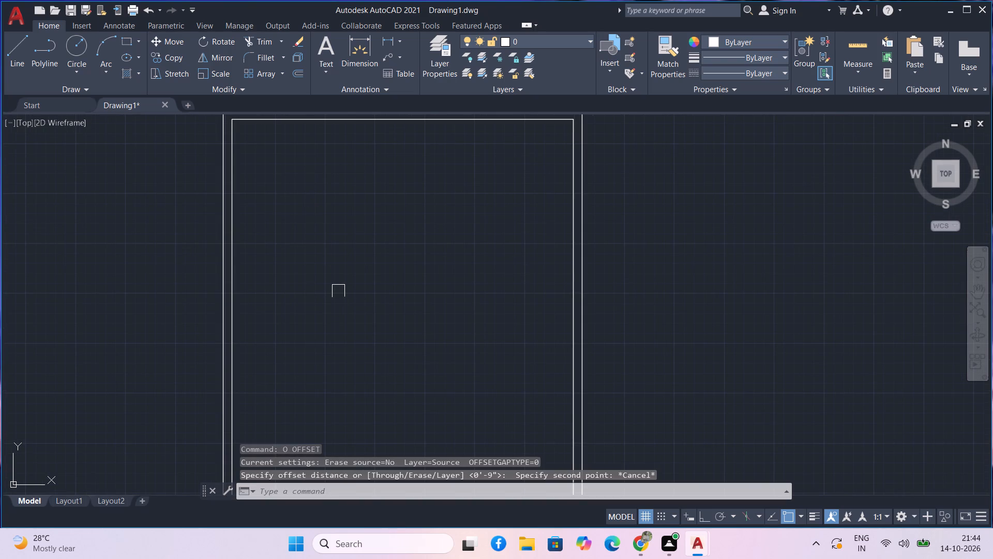
Offset the top line of the inner rectangle 11' downward into the plan.
type("o")
key("space")
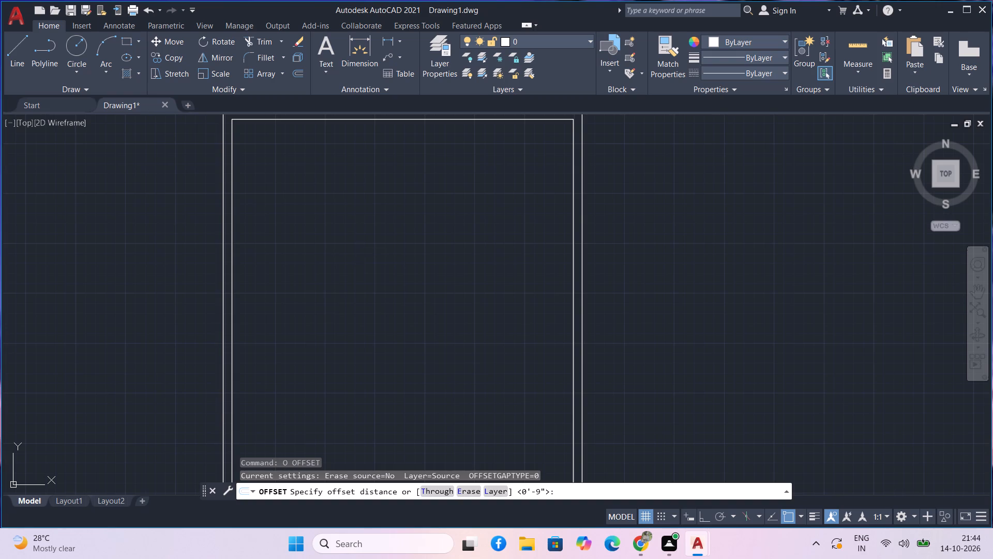
middle_click_drag(359, 250, 369, 328)
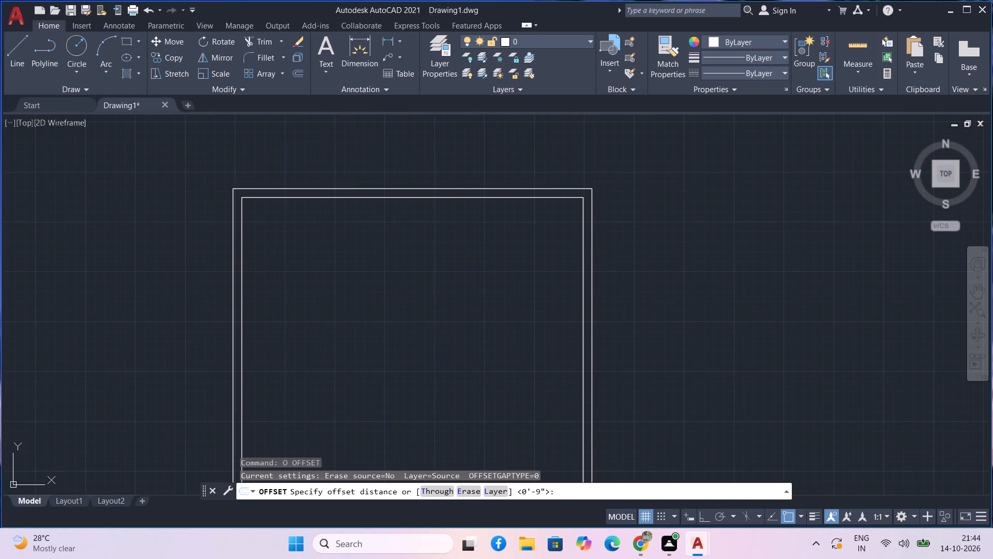
middle_click_drag(386, 284, 386, 284)
middle_click_drag(386, 284, 375, 285)
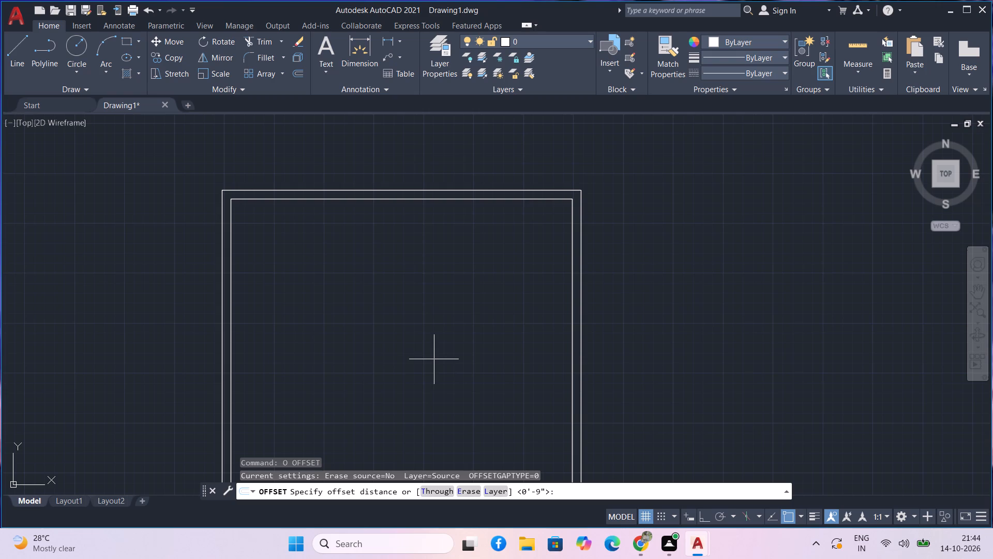
key("1")
key("1")
key("apostrophe")
key("Return")
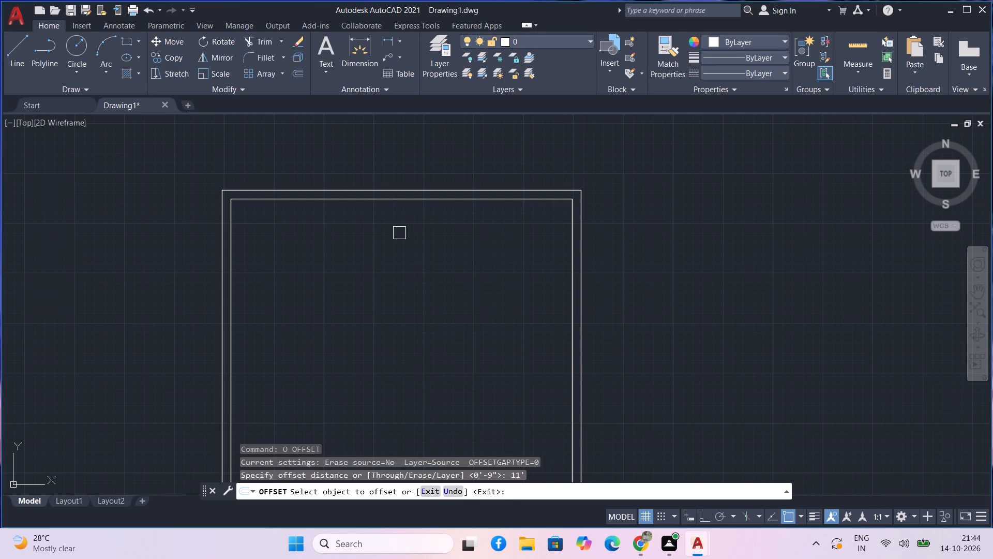
left_click(382, 200)
left_click(381, 227)
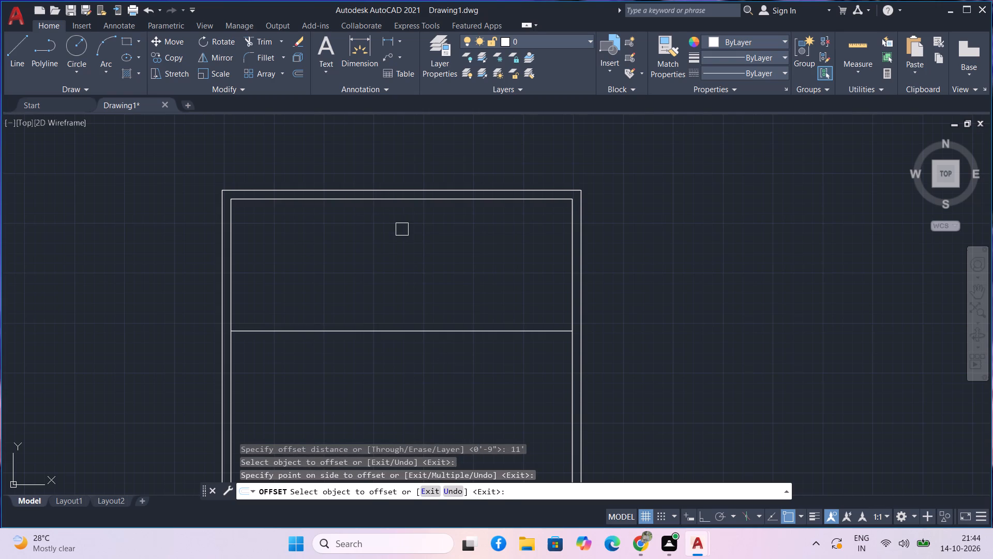
middle_click_drag(402, 229, 402, 234)
key("Escape")
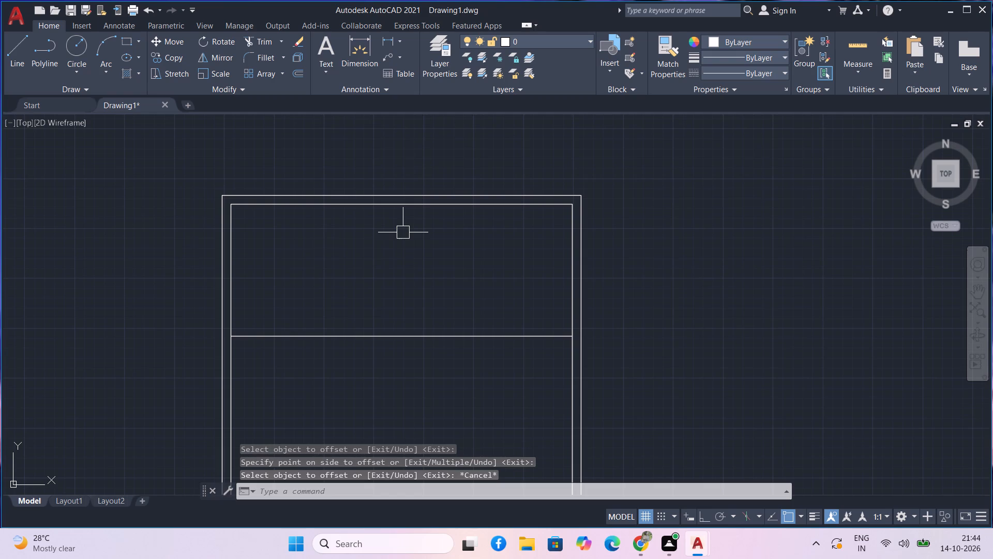
Offset the left and right lines of the inner rectangle 12' inward, towards the middle of the plan.
type("o")
key("space")
type("12")
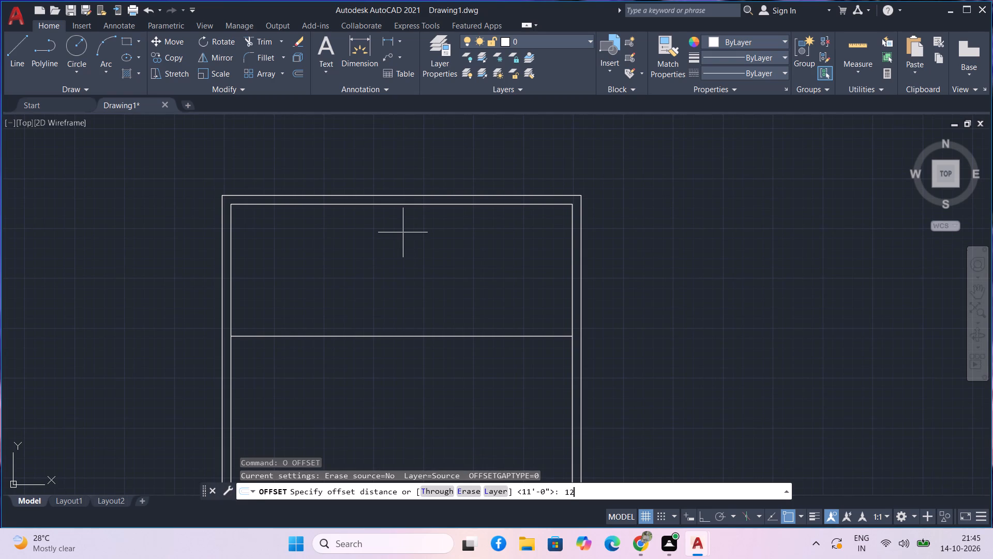
key("apostrophe")
key("Return")
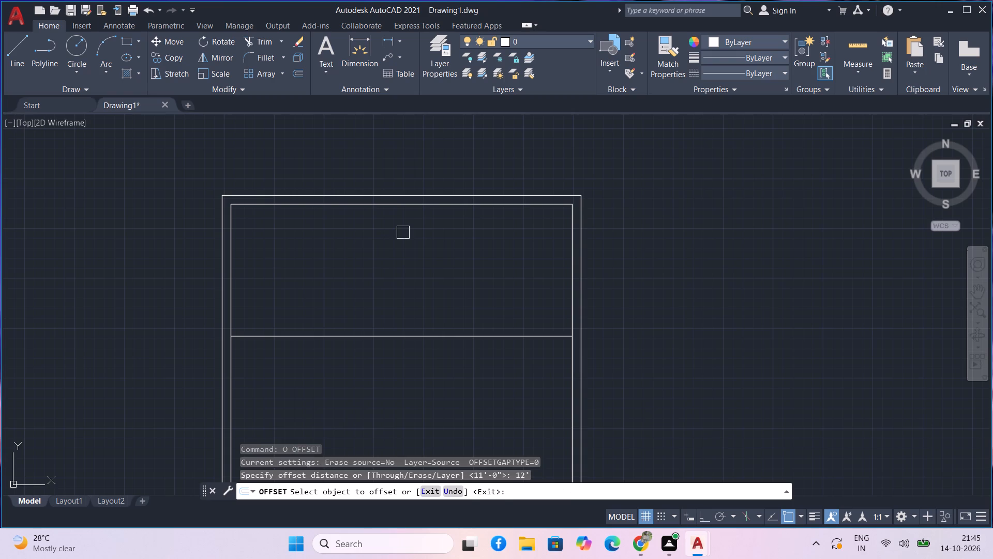
left_click(231, 310)
left_click(300, 313)
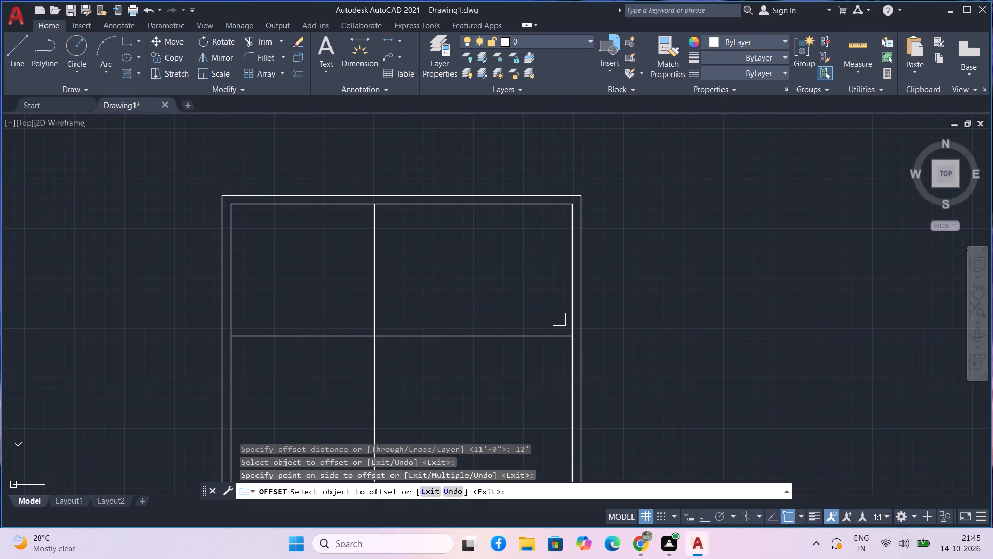
left_click(570, 318)
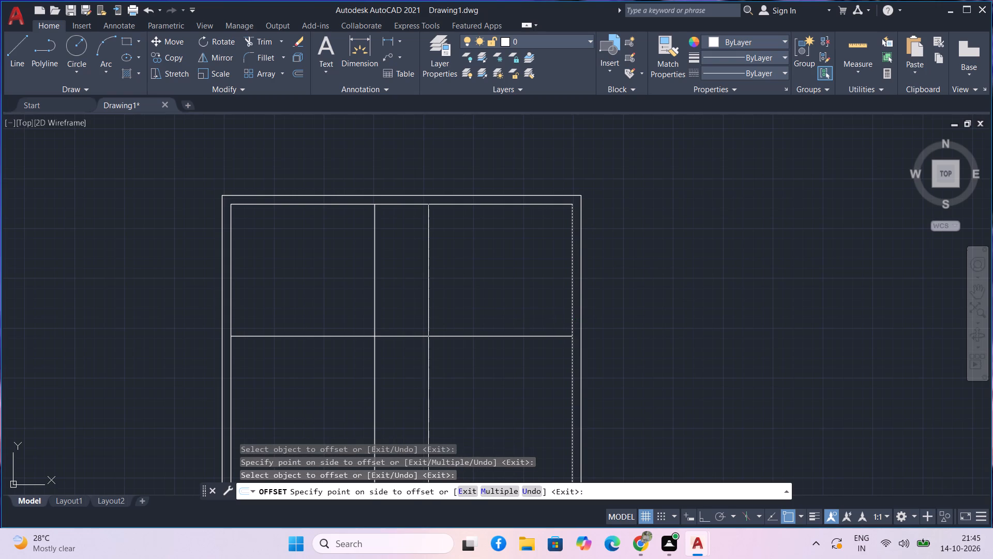
left_click(531, 318)
middle_click_drag(523, 382, 521, 345)
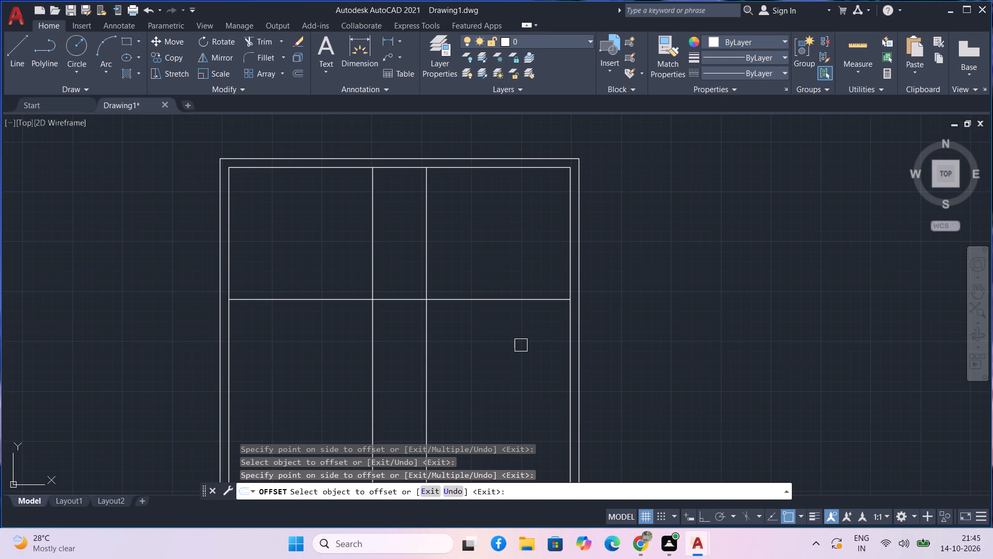
middle_click_drag(527, 344, 528, 322)
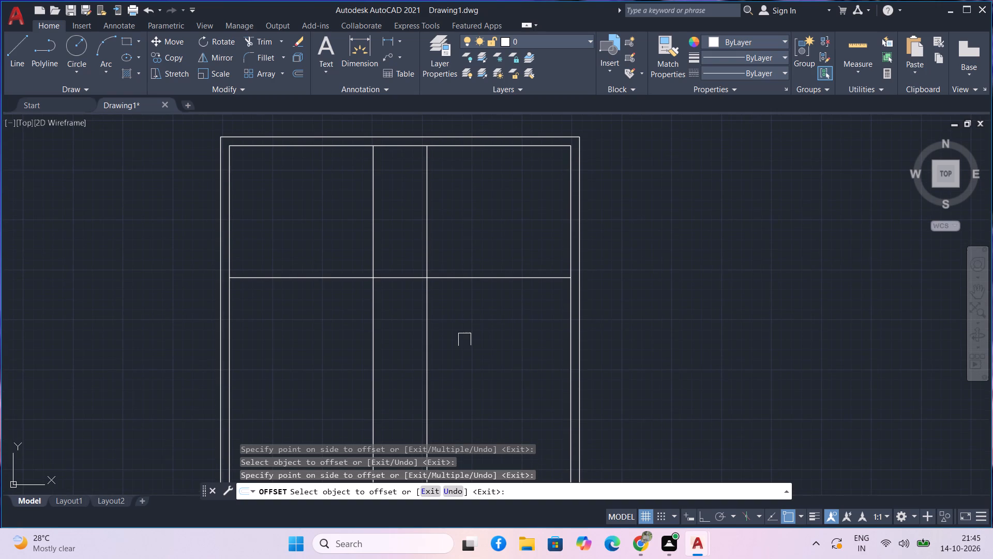
key("Escape")
Offset both vertical partition lines 4.5" to the right and the horizontal partition line 4.5" downward to give them wall thickness.
type("o")
key("space")
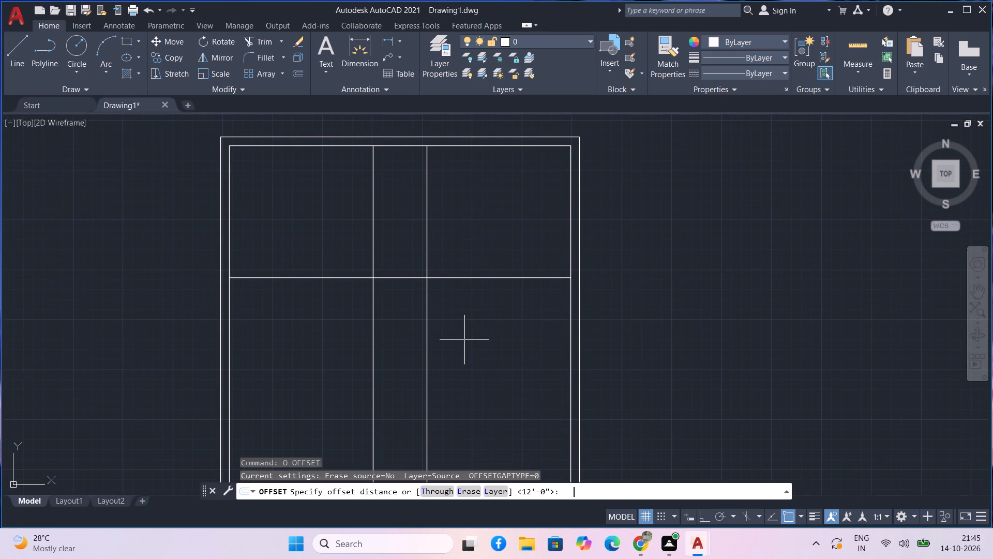
type("4.5")
key("Return")
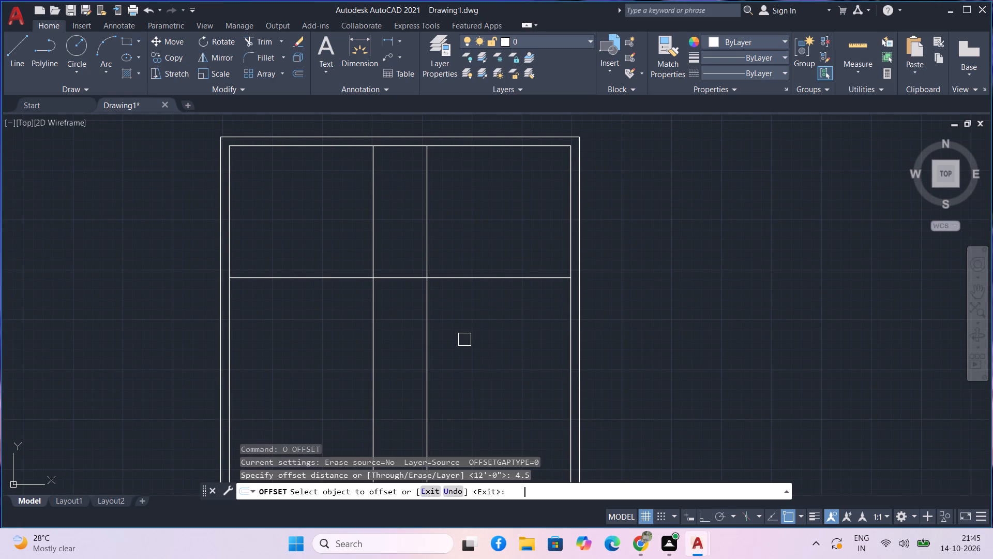
left_click(417, 253)
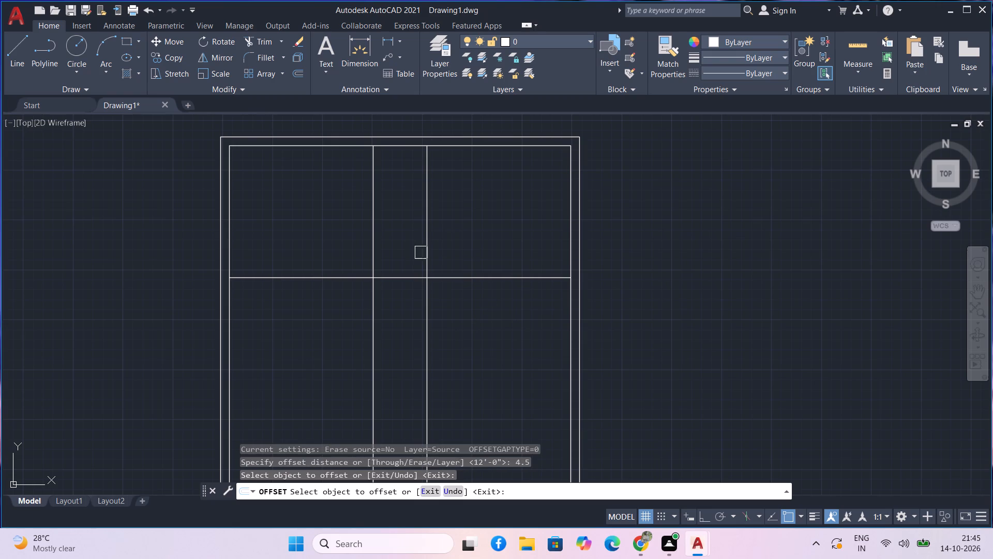
left_click(426, 253)
left_click(452, 257)
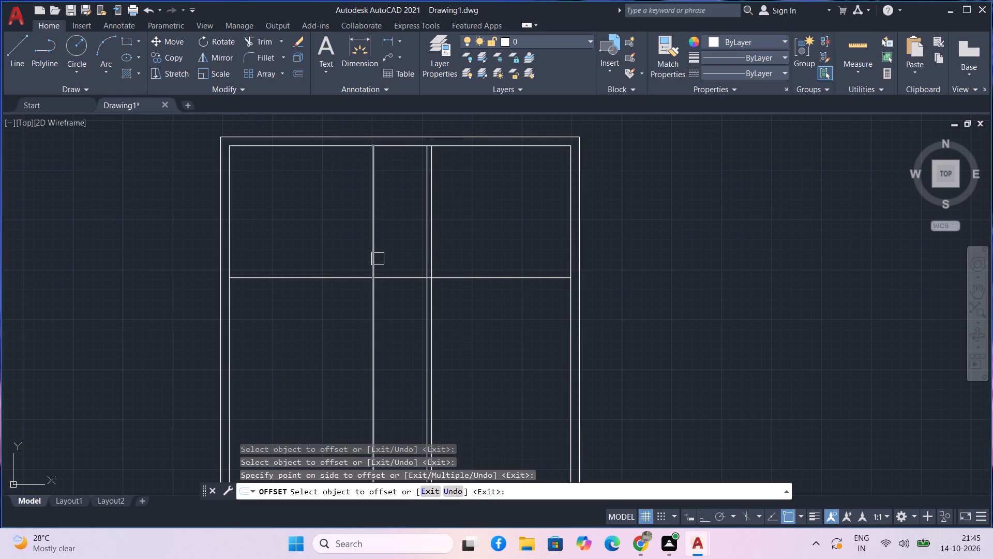
left_click(378, 259)
left_click(381, 259)
left_click(392, 281)
left_click(394, 302)
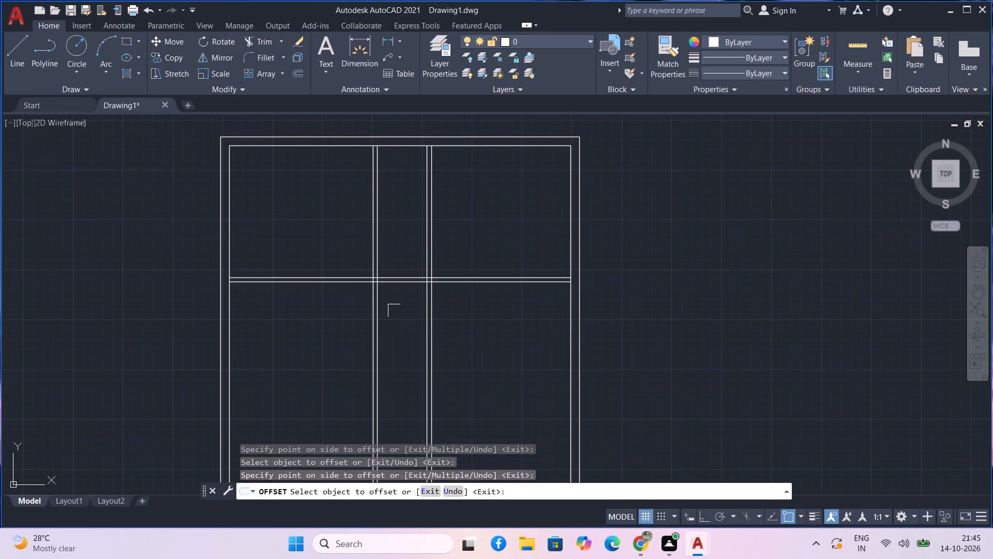
key("space")
Trim away the parts of the four vertical partition lines that run below the horizontal partition wall.
middle_click_drag(396, 310, 419, 288)
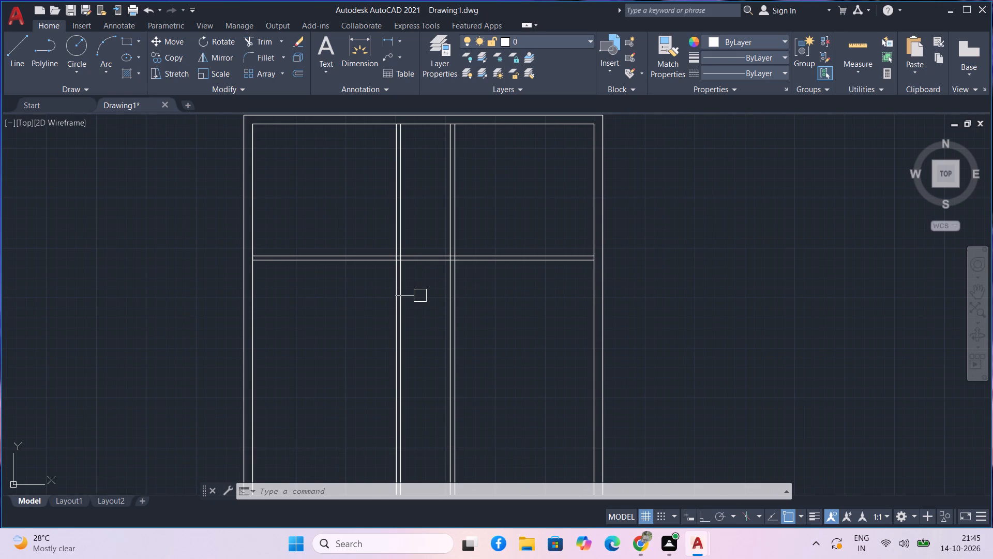
type("tr")
key("space")
left_click_drag(539, 356, 367, 354)
middle_click_drag(377, 349, 382, 325)
middle_click_drag(387, 329, 401, 357)
middle_click_drag(430, 370, 445, 375)
key("Escape")
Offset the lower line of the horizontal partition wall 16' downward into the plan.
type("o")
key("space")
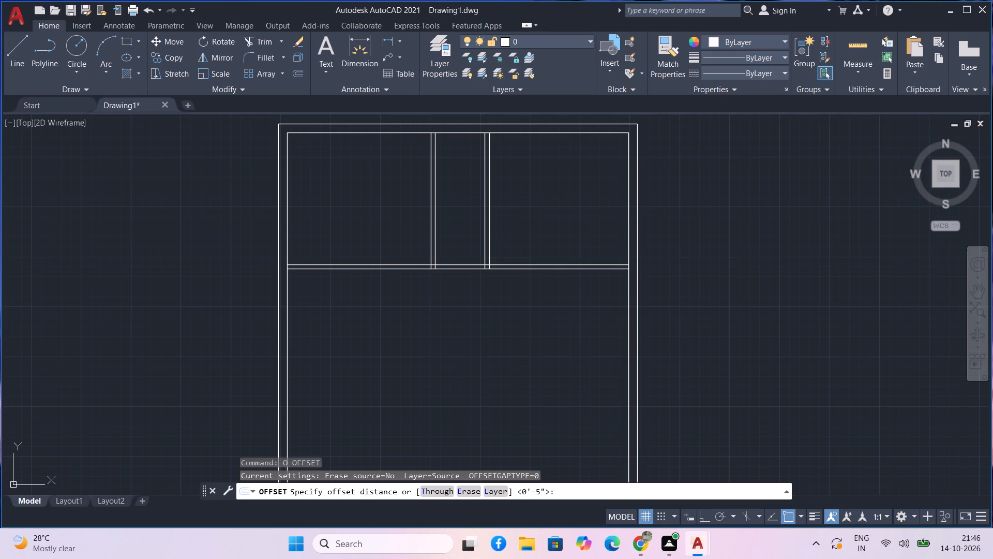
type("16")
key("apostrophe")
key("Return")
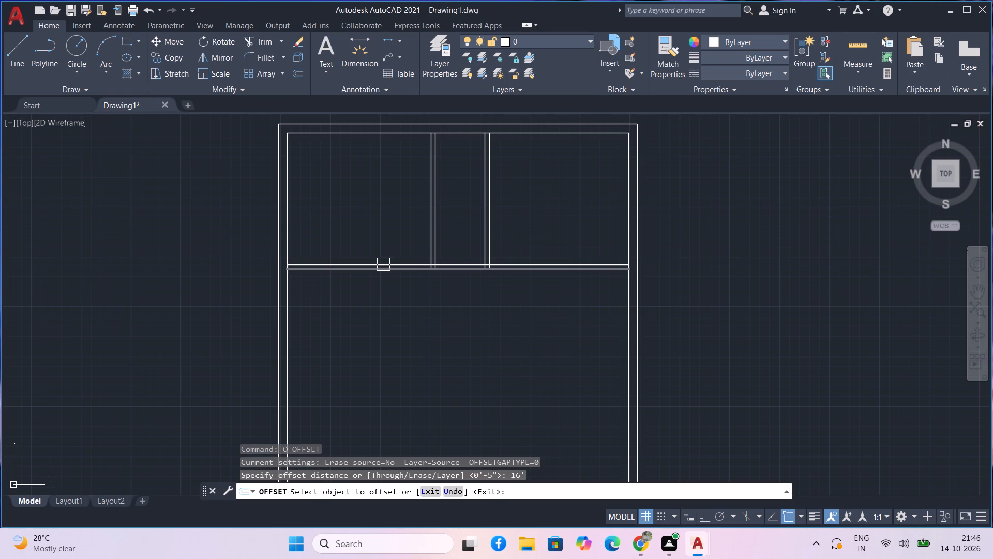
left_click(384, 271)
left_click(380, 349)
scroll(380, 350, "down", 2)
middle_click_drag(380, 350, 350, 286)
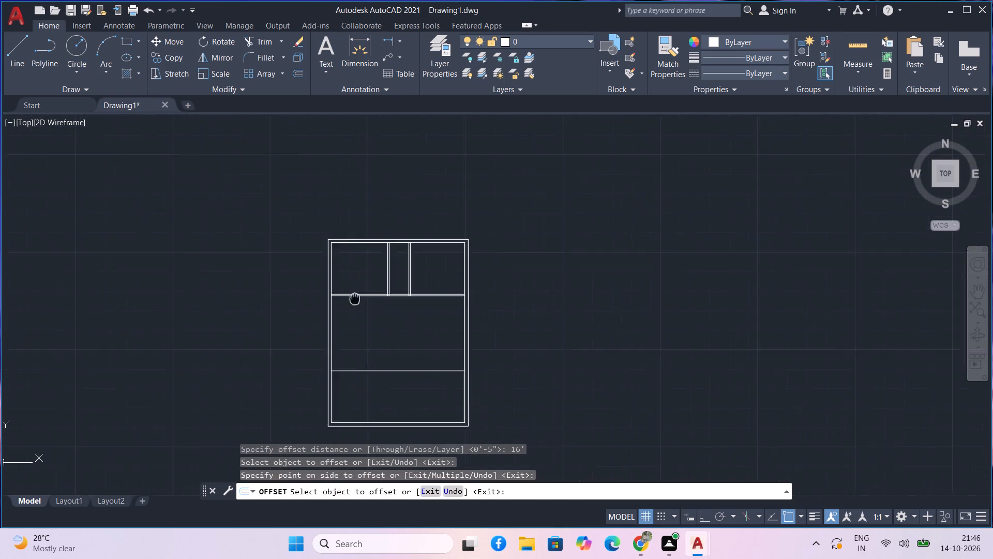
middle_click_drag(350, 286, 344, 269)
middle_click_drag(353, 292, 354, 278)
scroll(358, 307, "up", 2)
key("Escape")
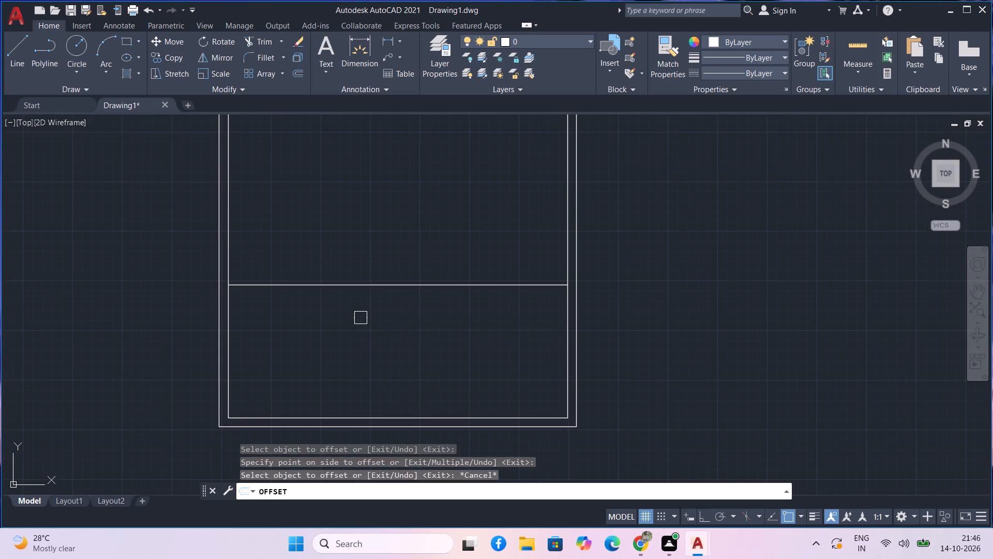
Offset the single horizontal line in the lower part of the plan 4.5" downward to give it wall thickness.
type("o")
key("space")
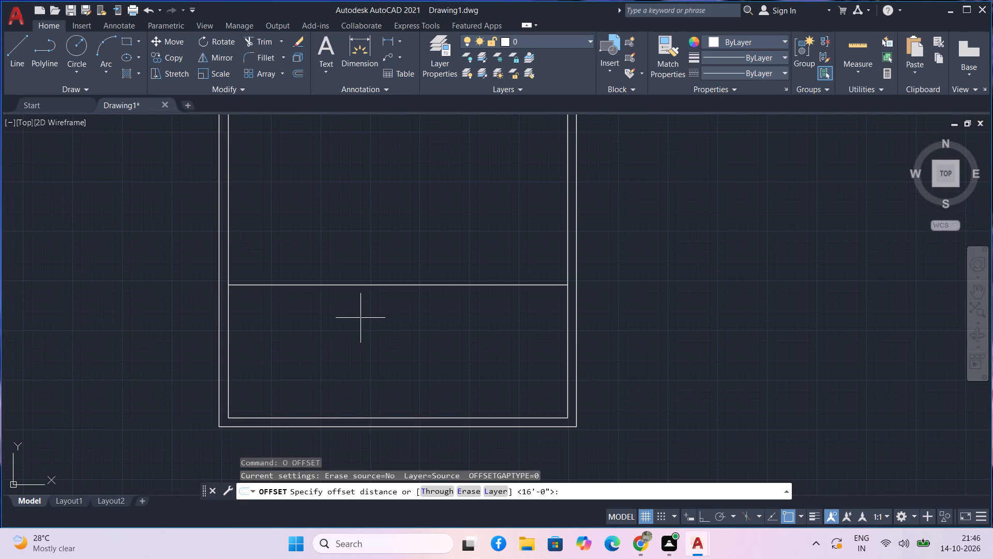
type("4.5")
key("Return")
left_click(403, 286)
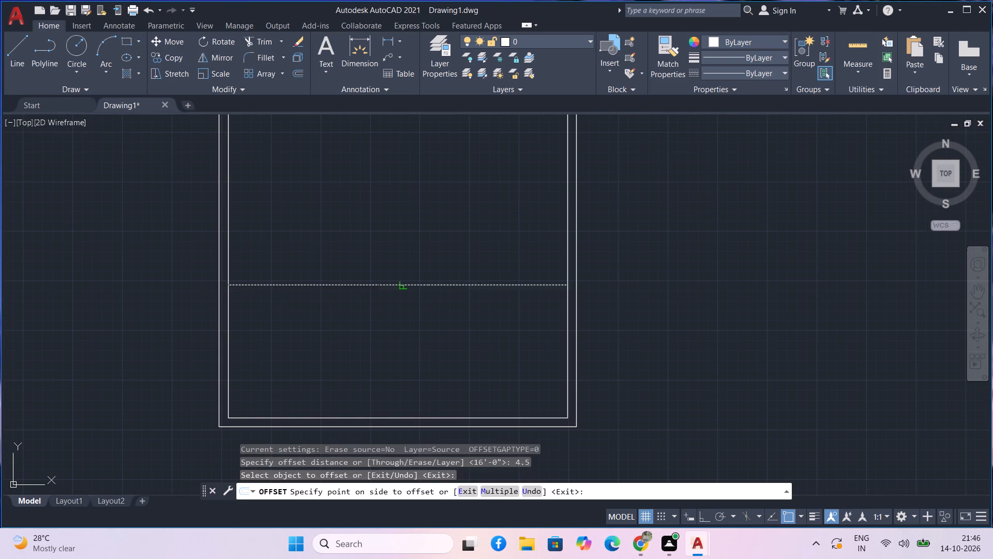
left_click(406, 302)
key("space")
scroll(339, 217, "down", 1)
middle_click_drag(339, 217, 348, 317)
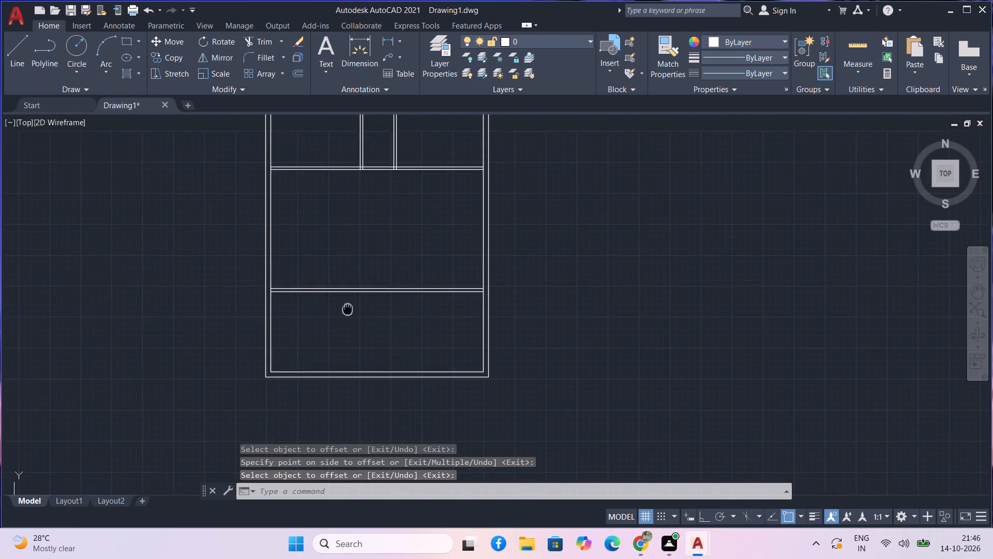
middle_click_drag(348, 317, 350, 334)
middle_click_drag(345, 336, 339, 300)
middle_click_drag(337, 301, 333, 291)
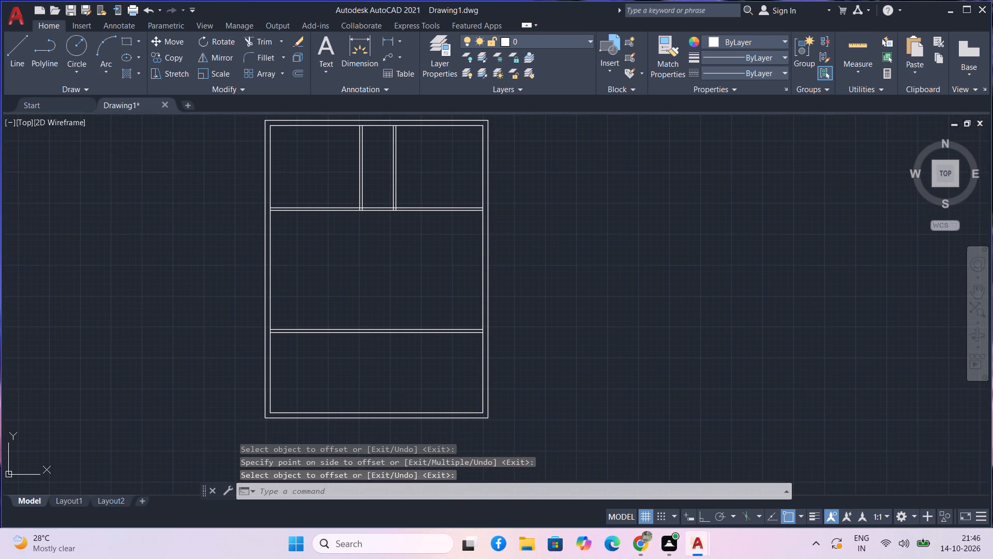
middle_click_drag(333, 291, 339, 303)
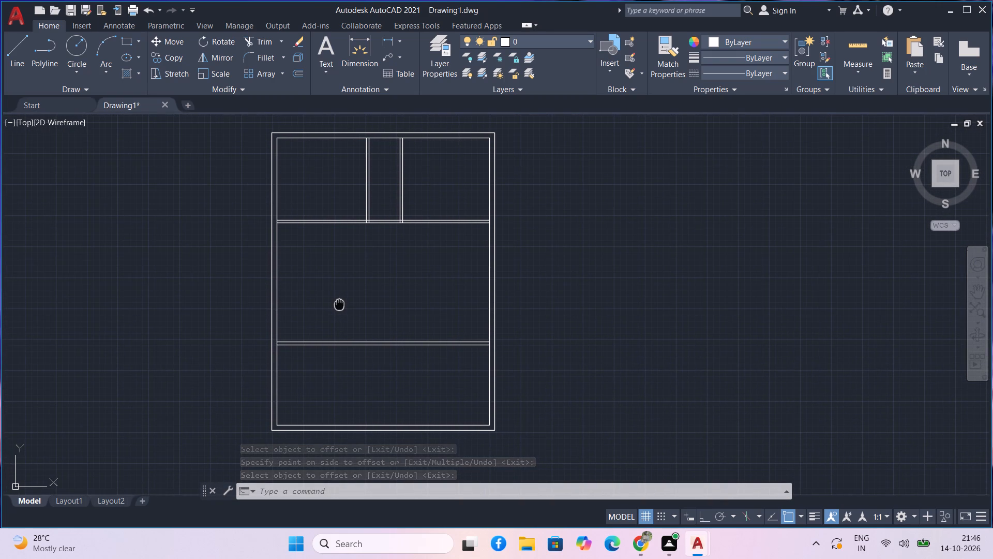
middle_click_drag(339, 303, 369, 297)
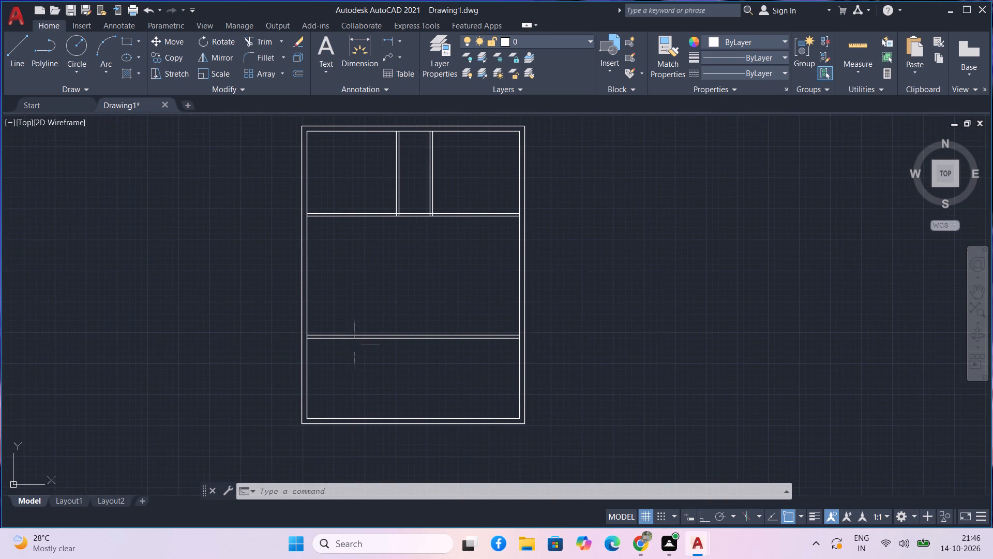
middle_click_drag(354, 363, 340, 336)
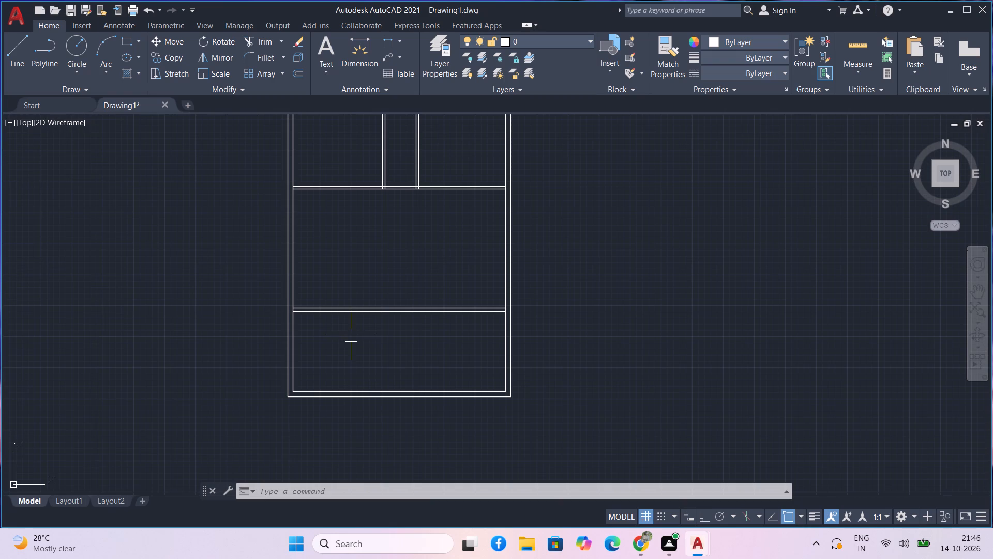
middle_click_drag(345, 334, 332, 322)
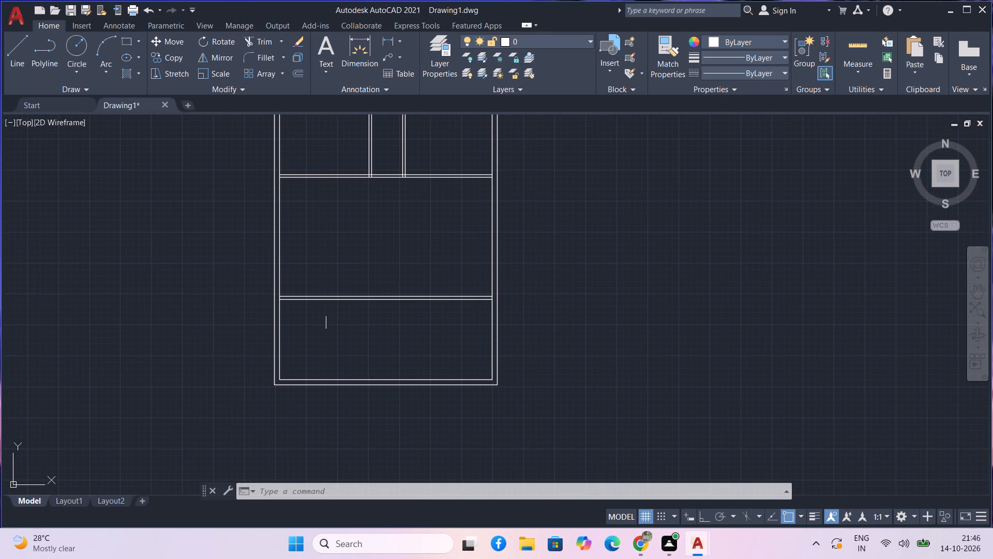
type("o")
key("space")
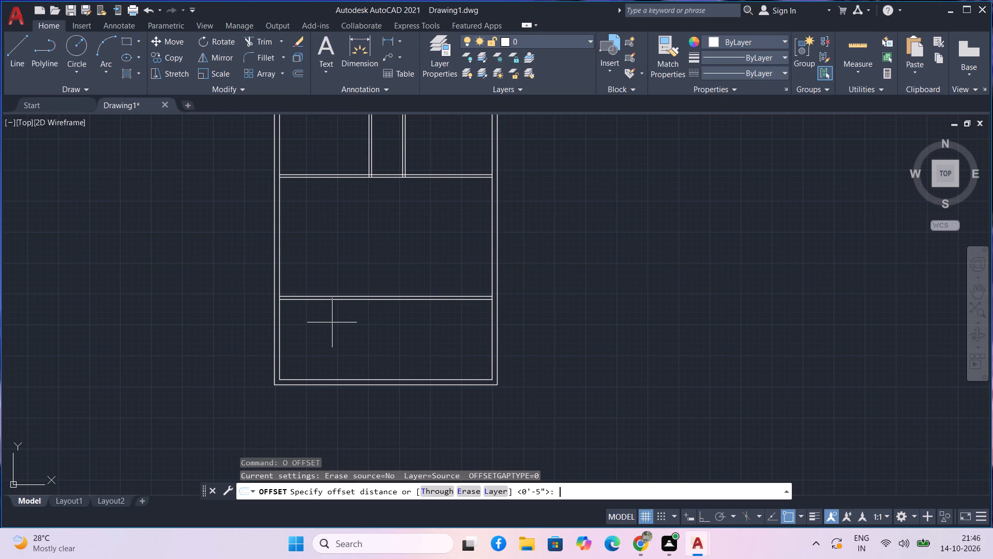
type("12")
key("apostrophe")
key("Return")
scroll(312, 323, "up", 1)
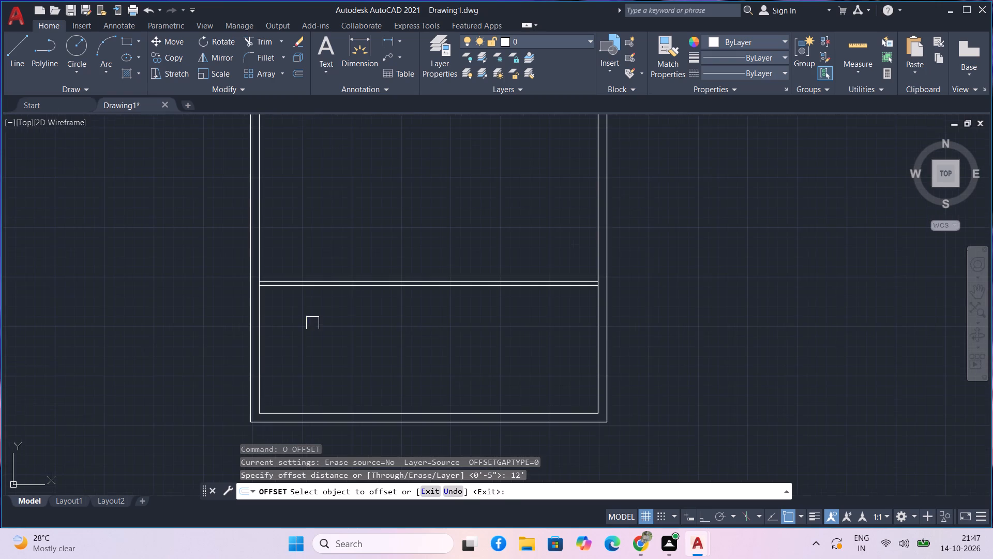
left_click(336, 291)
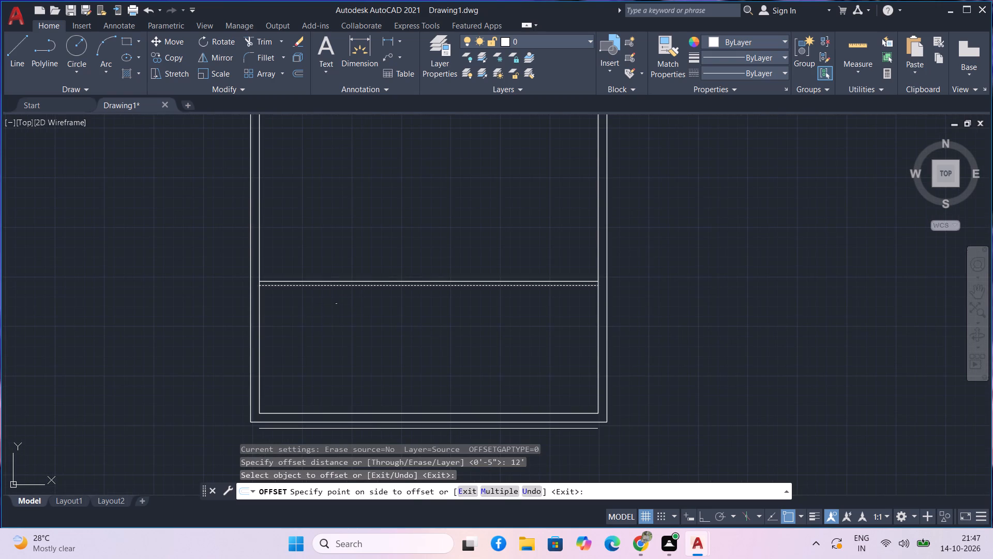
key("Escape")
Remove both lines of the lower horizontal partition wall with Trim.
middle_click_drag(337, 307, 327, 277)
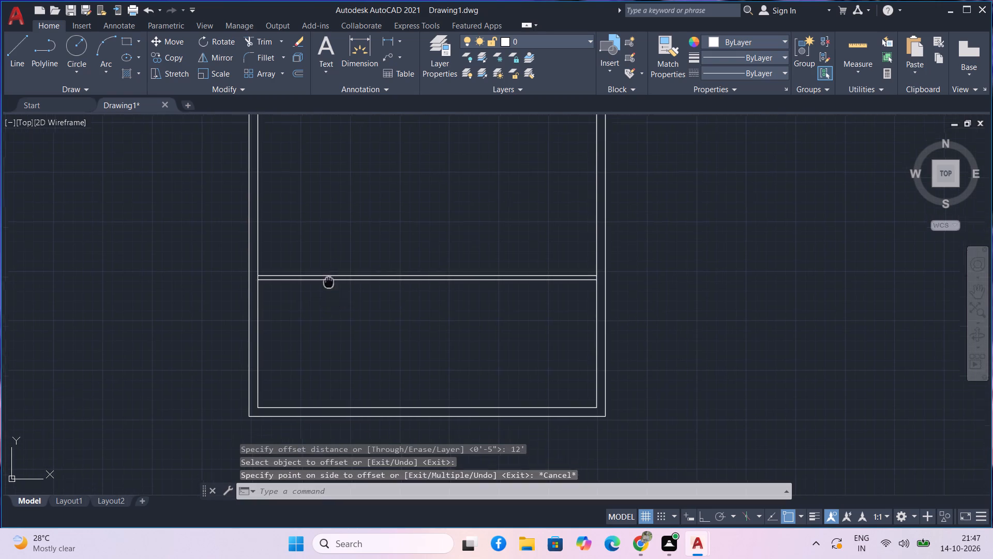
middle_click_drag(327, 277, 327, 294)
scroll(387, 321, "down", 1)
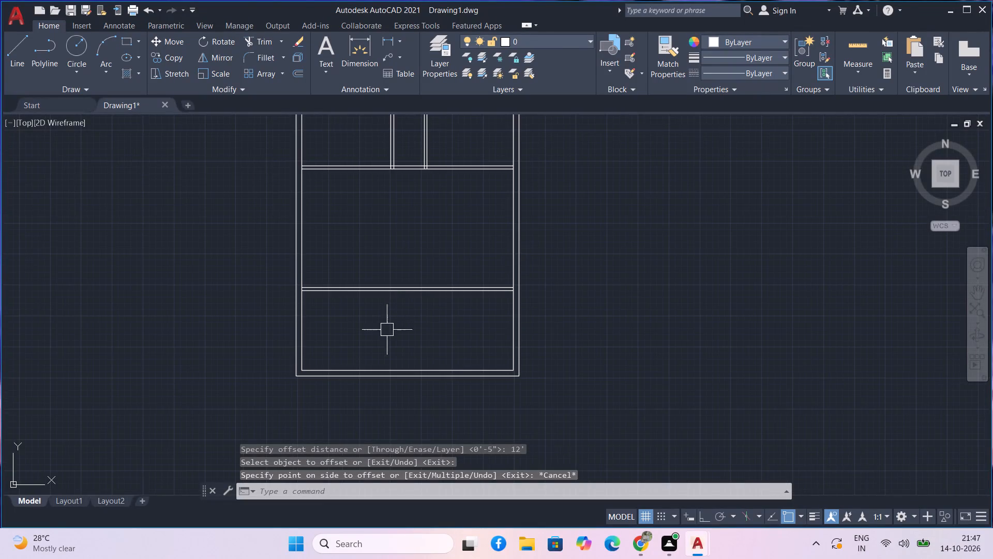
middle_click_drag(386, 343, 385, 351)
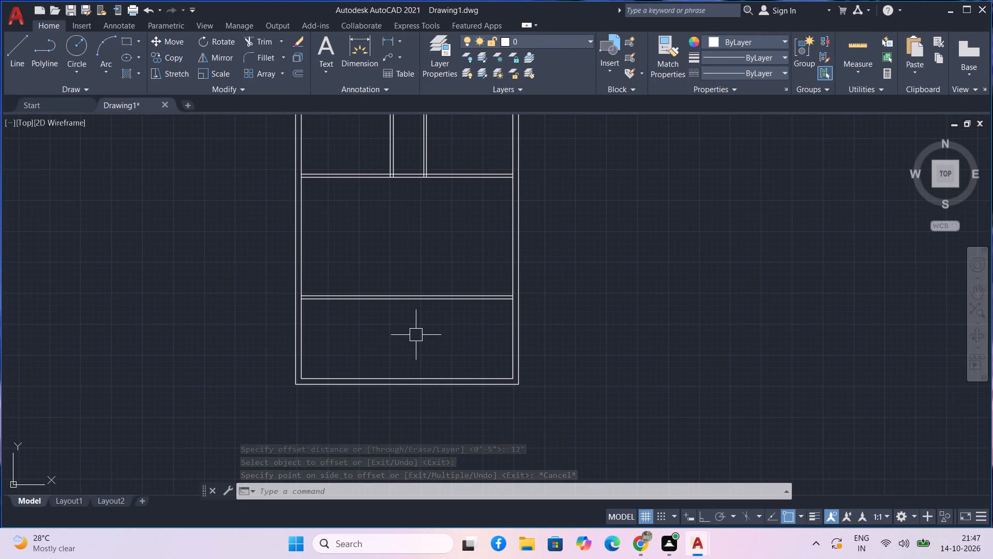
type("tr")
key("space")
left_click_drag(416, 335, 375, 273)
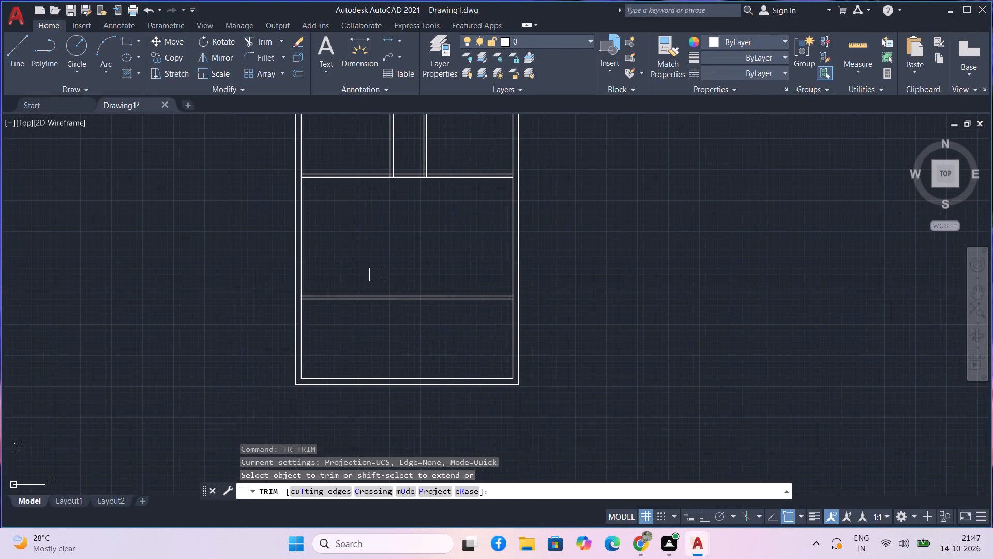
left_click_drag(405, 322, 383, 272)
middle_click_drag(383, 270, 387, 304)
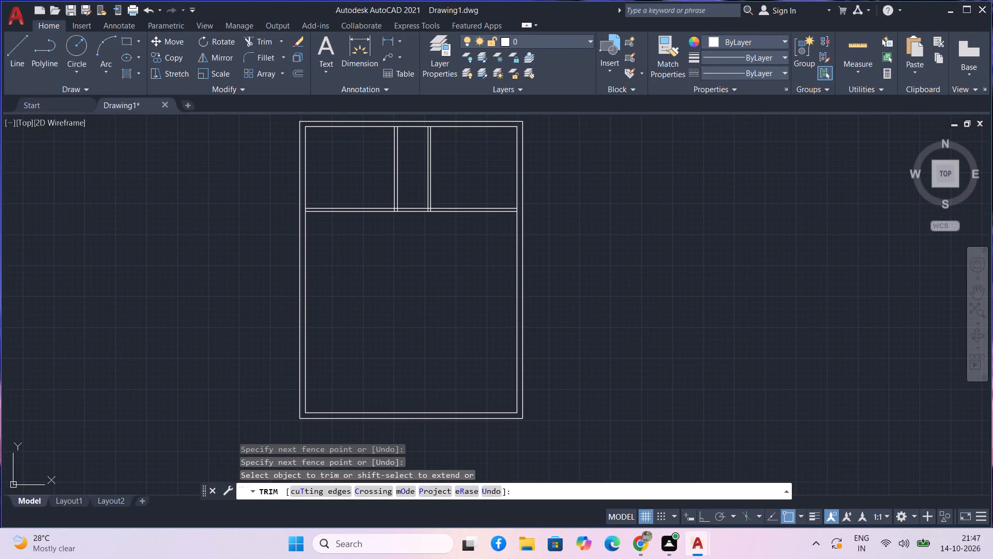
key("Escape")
Offset the lower line of the remaining horizontal partition 10' downward, and offset the resulting line another 10' downward.
type("o")
key("space")
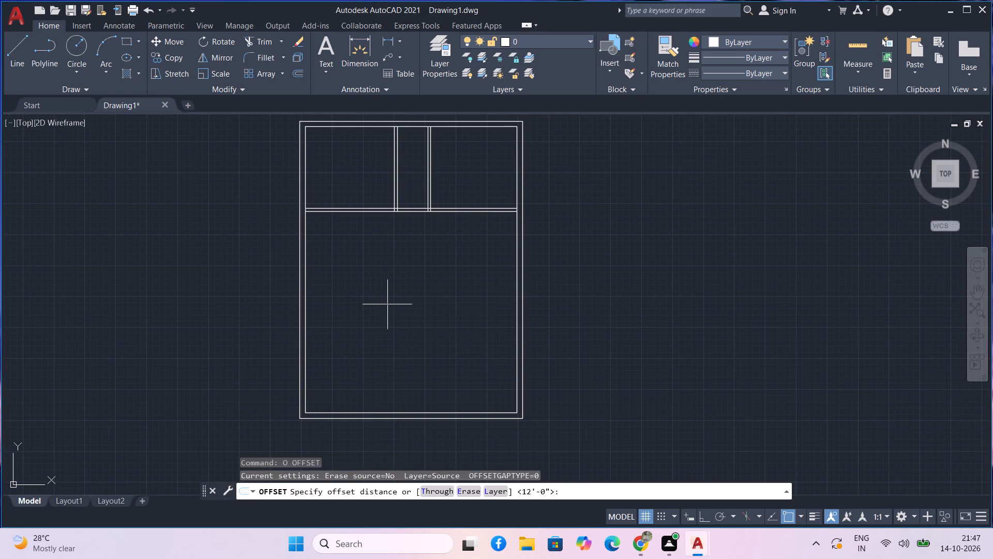
key("1")
type("0'")
key("Return")
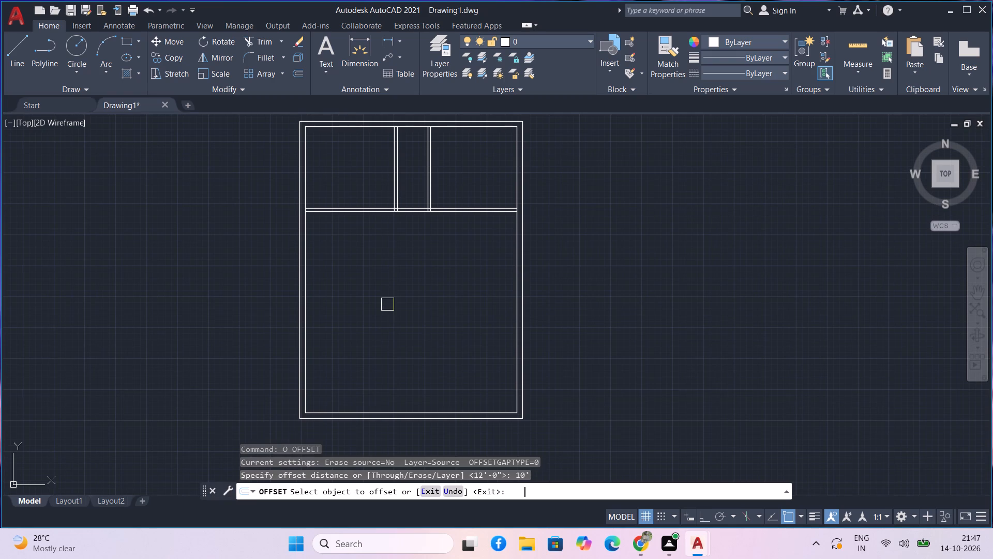
scroll(384, 206, "up", 2)
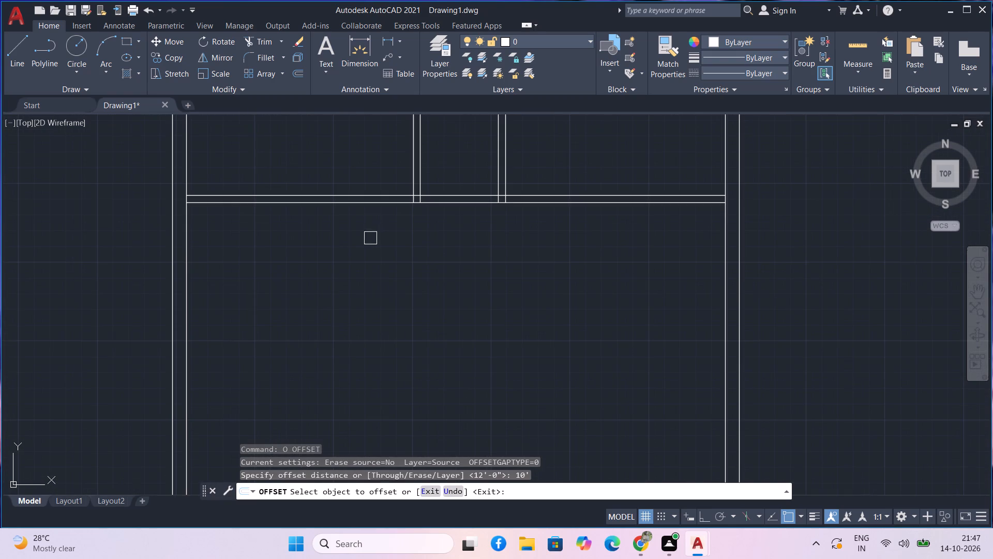
left_click(373, 207)
left_click(366, 254)
scroll(366, 263, "down", 2)
middle_click_drag(366, 267, 337, 192)
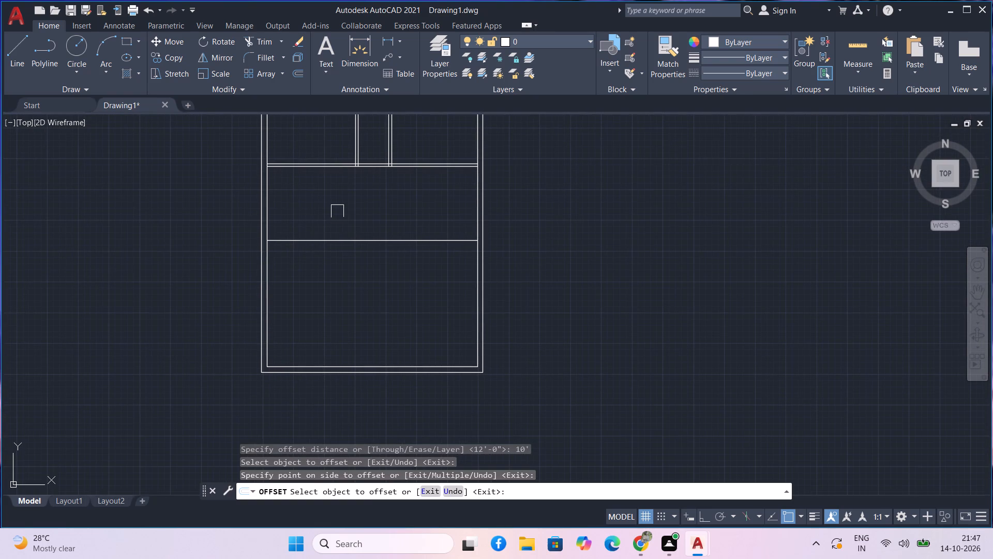
middle_click_drag(338, 214, 338, 220)
middle_click_drag(338, 220, 329, 225)
left_click(347, 248)
left_click(345, 300)
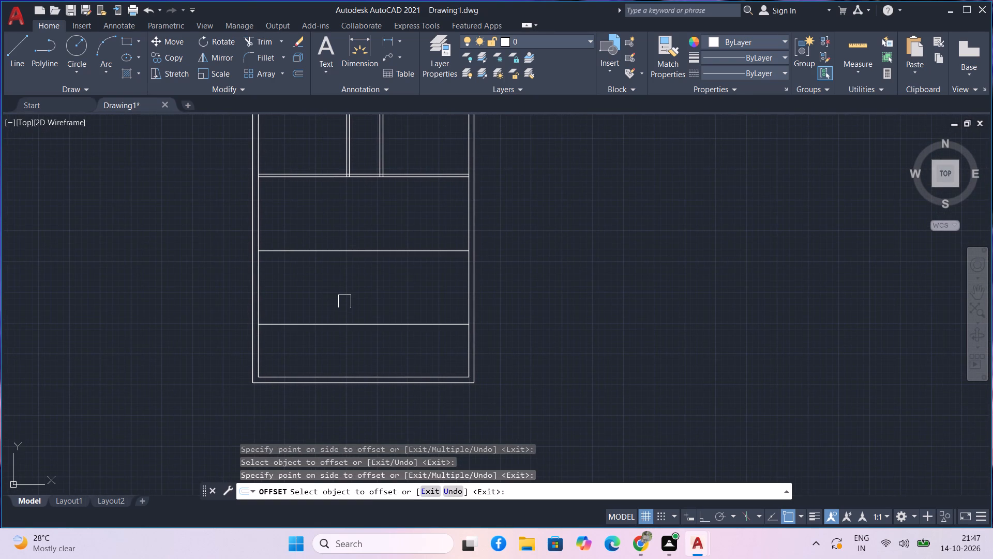
middle_click_drag(344, 301, 323, 284)
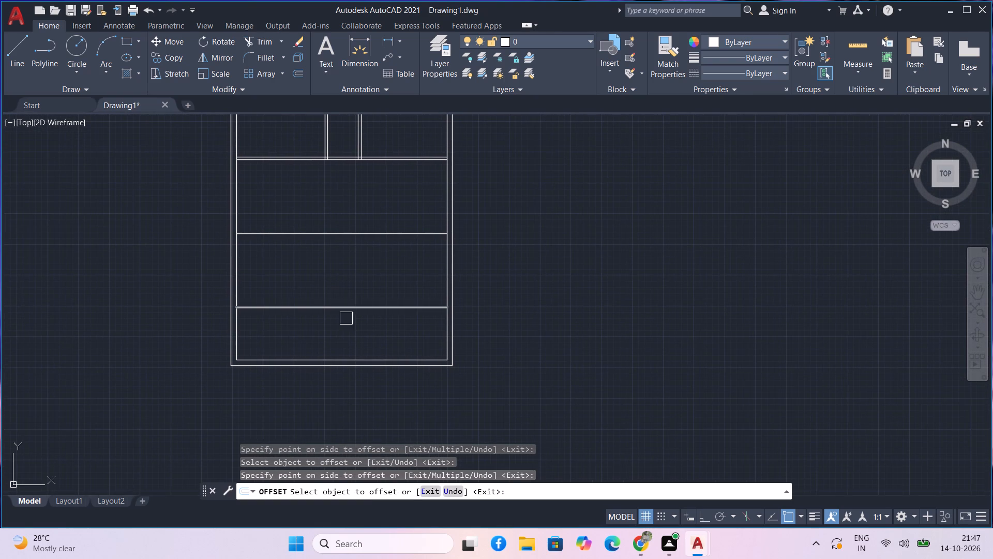
middle_click_drag(347, 322, 306, 341)
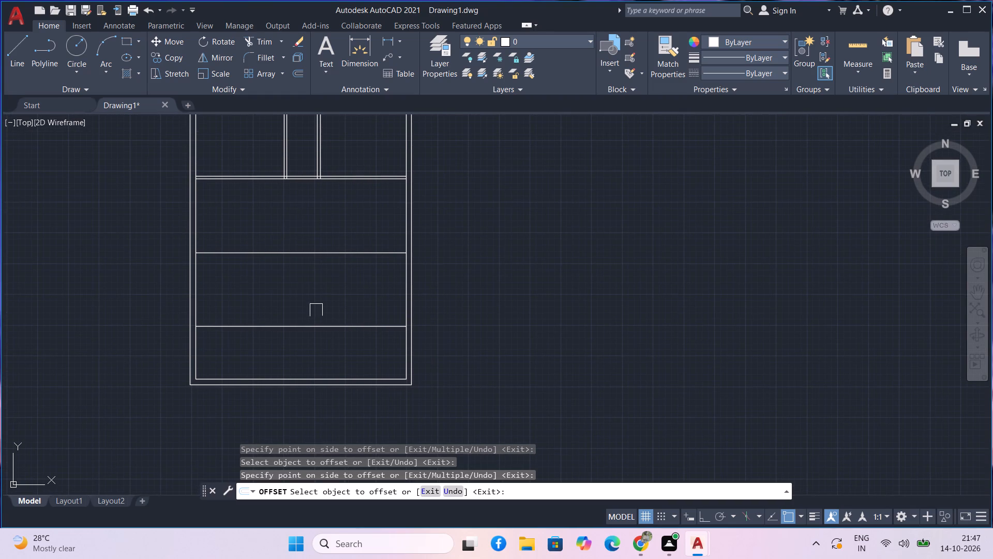
key("Escape")
Offset each of the two single horizontal lines in the lower plan 4.5" downward to give them wall thickness.
type("o")
key("space")
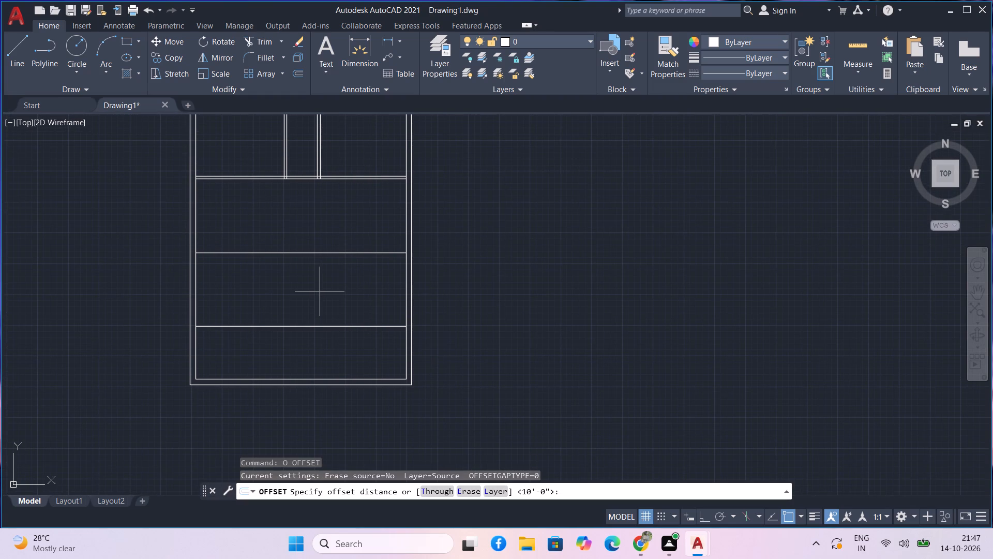
type("4.5")
key("Return")
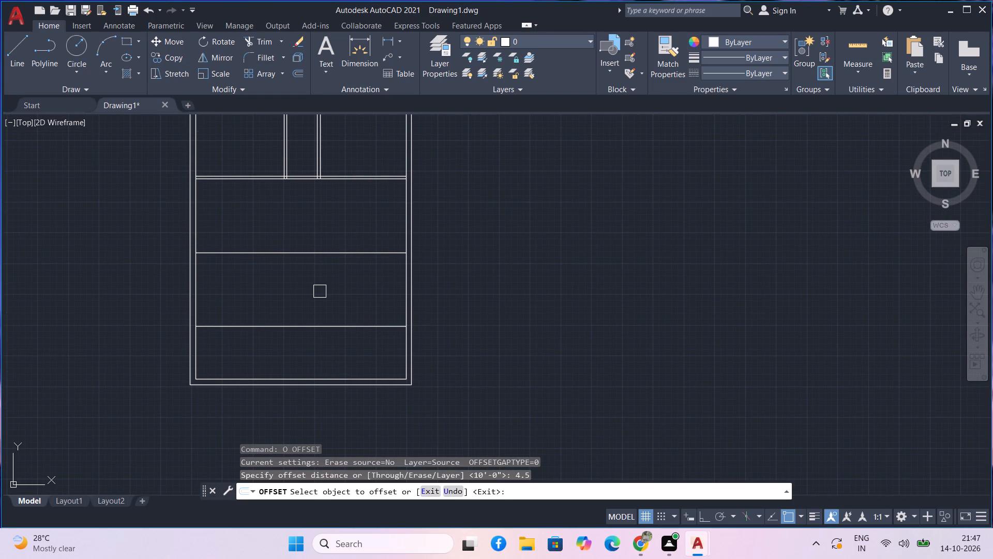
left_click(314, 253)
left_click(313, 296)
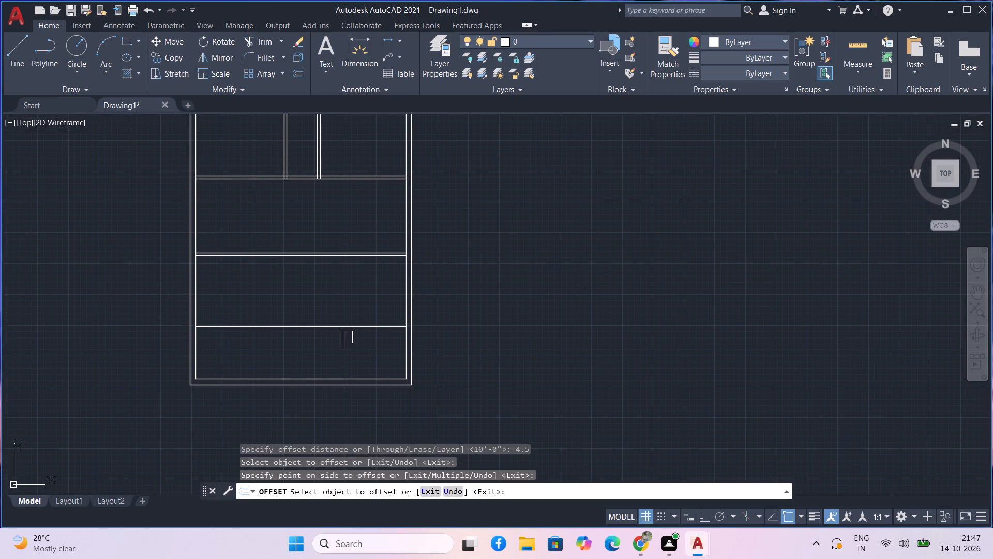
left_click(351, 332)
left_click(351, 339)
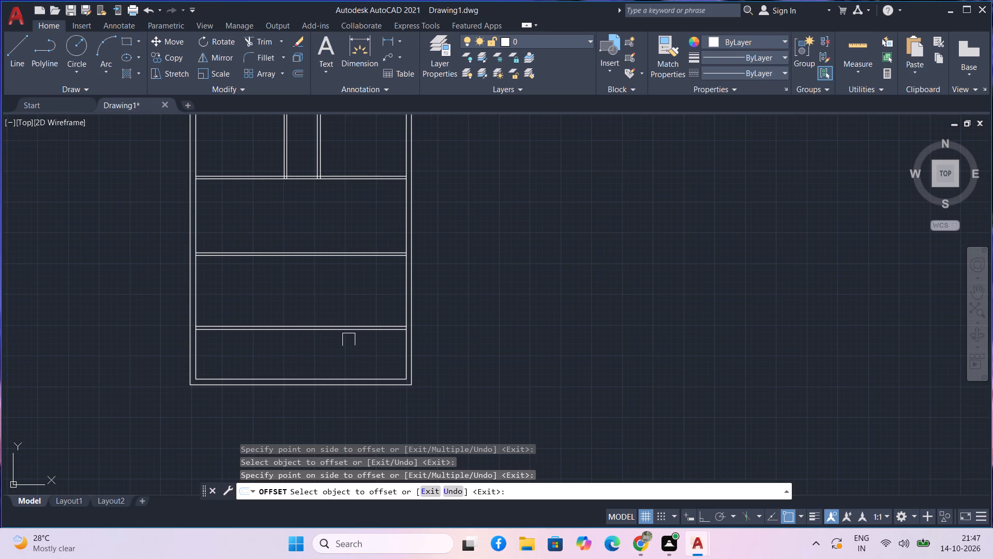
middle_click_drag(349, 340, 363, 351)
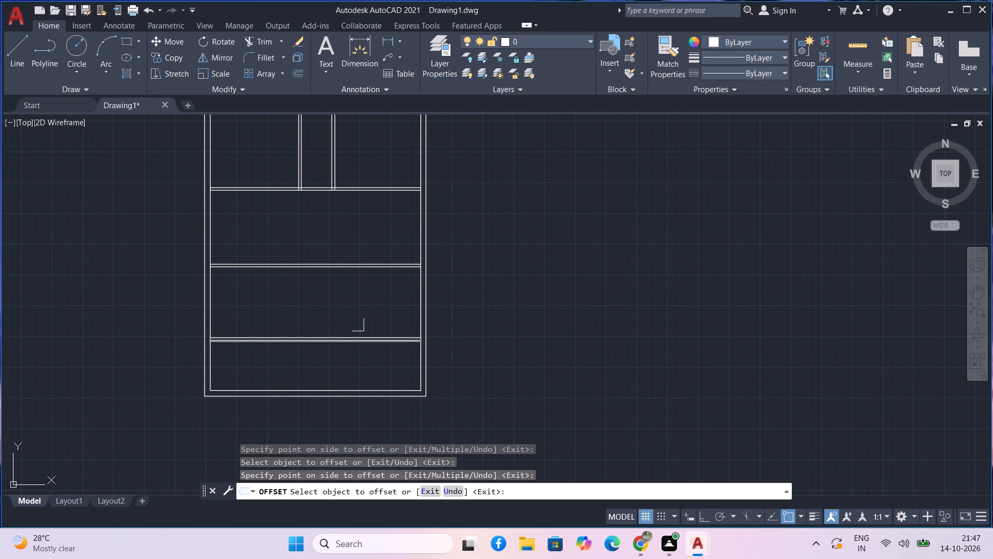
middle_click_drag(357, 325, 338, 329)
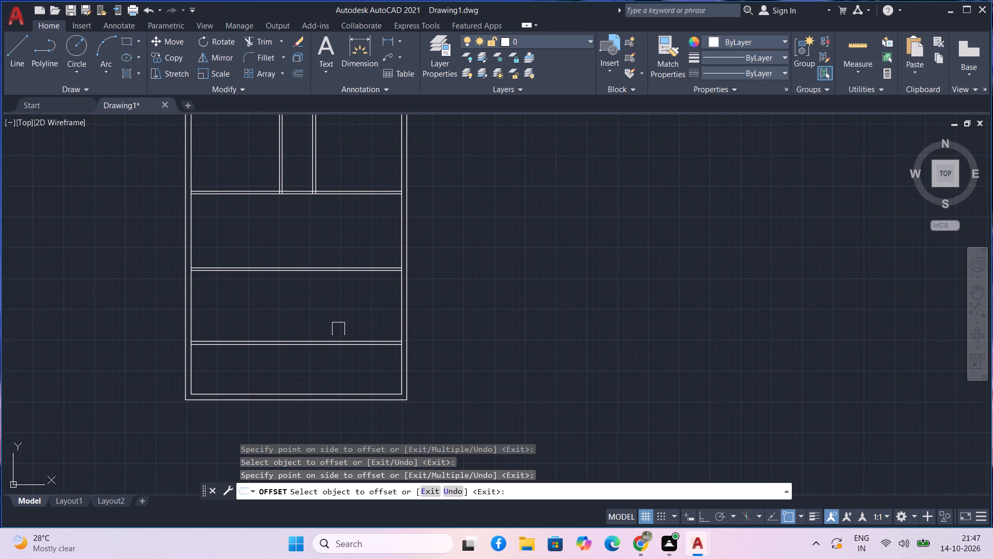
middle_click_drag(338, 329, 338, 334)
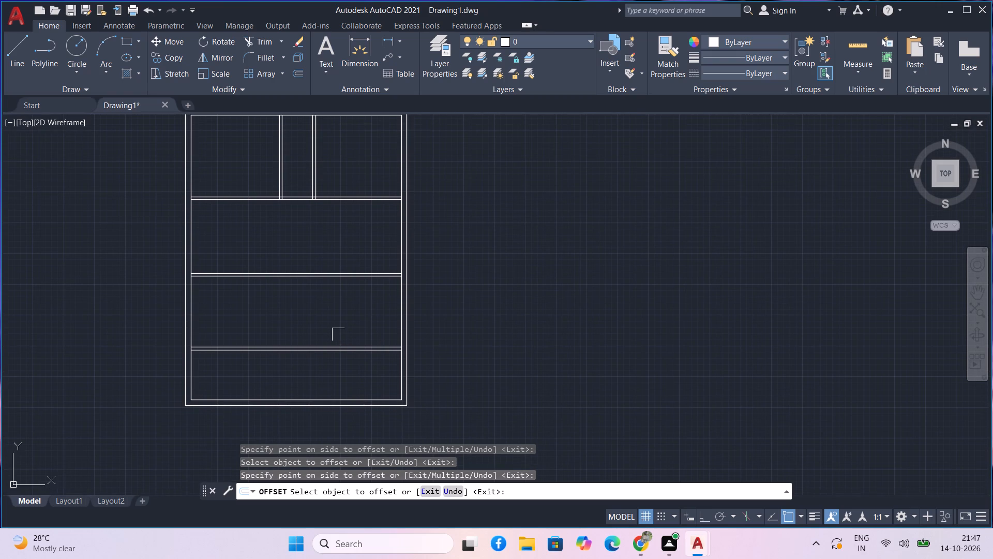
middle_click_drag(338, 334, 327, 337)
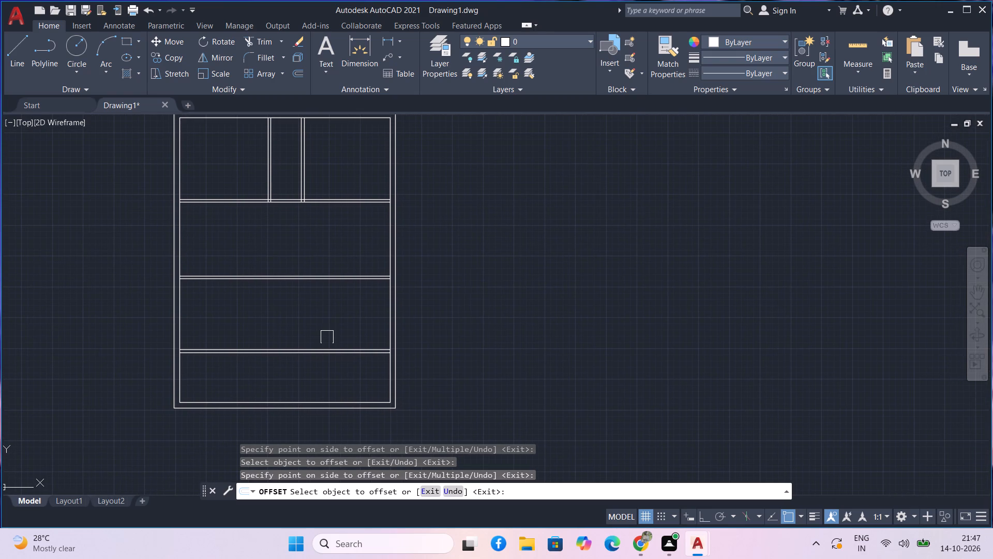
key("Escape")
Offset the inner line of the right outer wall 7' into the plan.
type("o")
key("space")
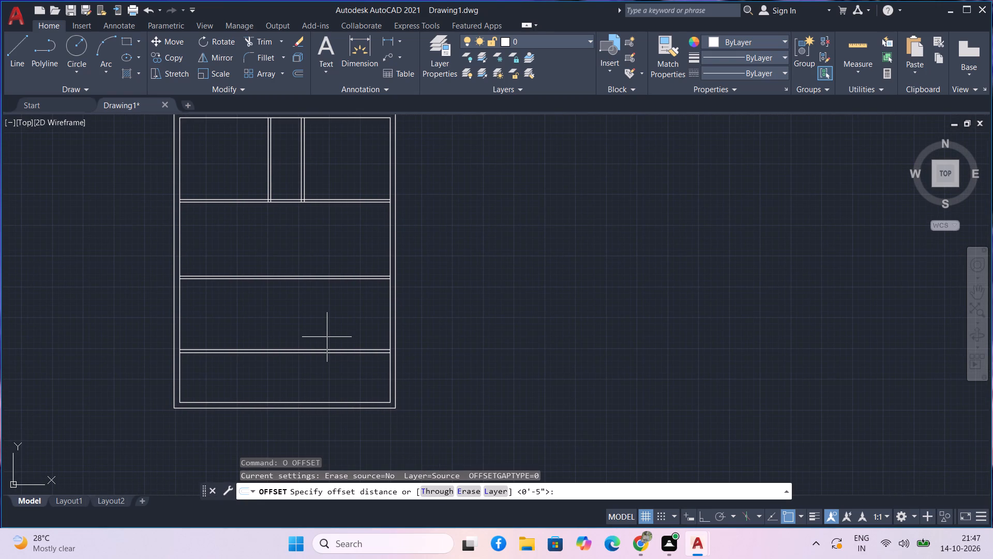
type("7'")
key("Return")
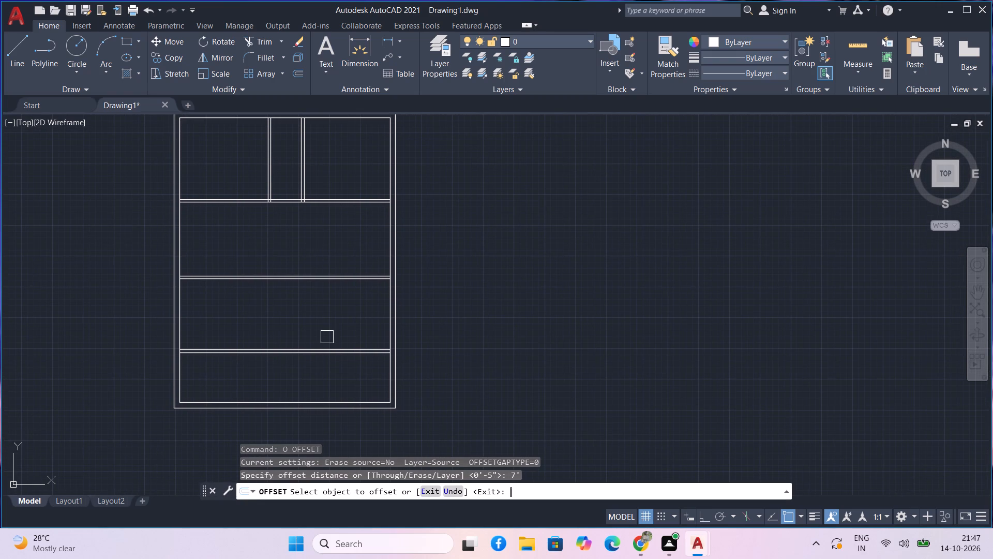
left_click(386, 332)
left_click(367, 332)
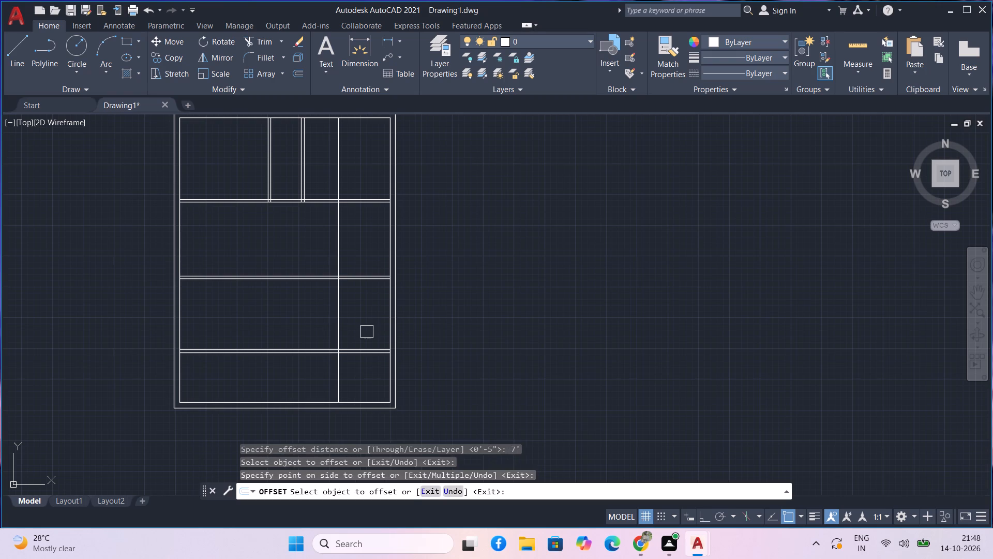
key("Escape")
Trim the new vertical line out of the top, second and bottom rooms, keeping the part between the two lower partitions.
type("tr")
key("space")
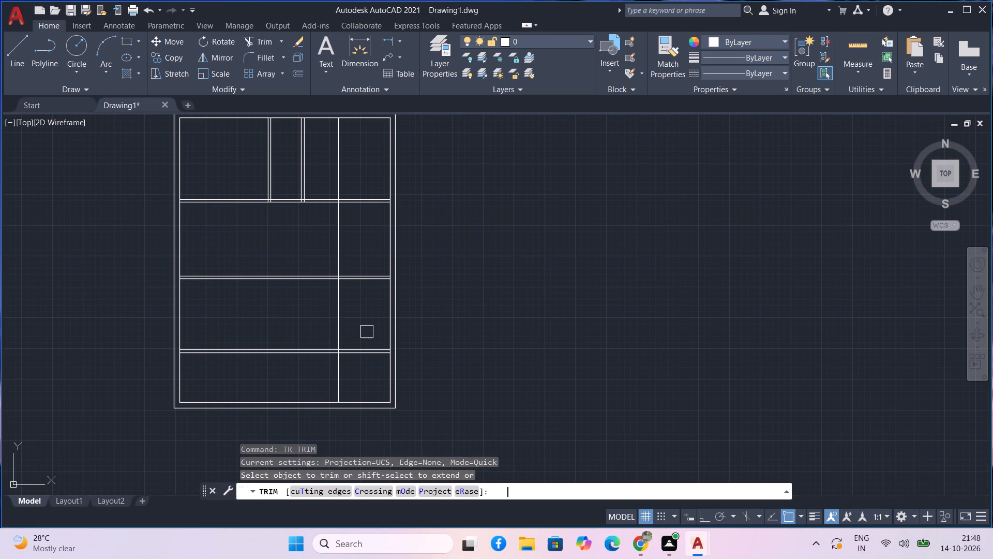
left_click(332, 248)
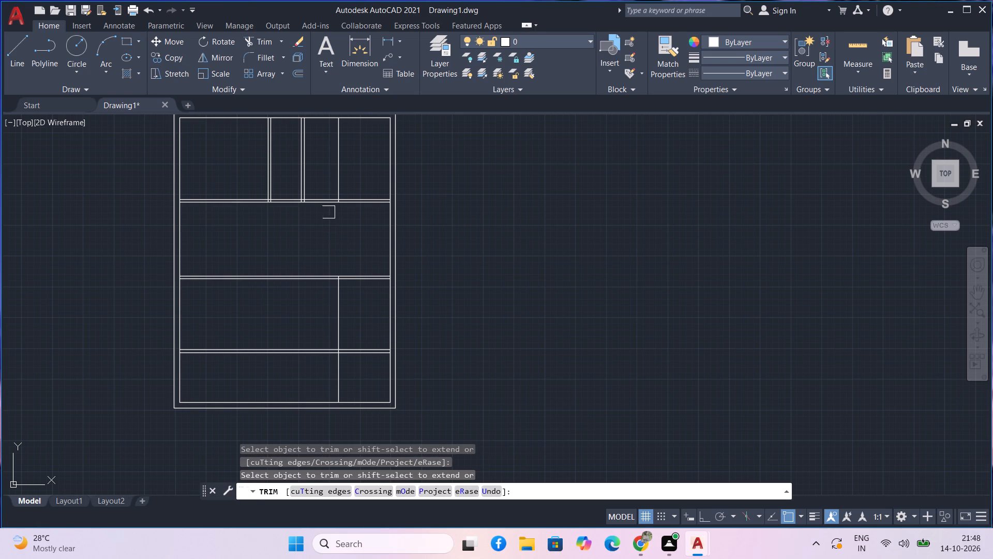
left_click(335, 178)
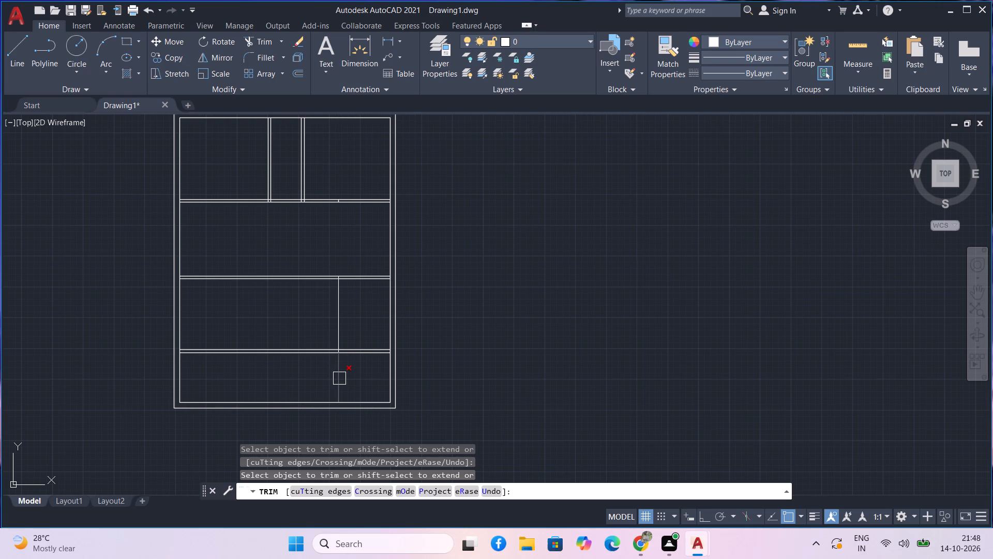
middle_click_drag(339, 378, 324, 358)
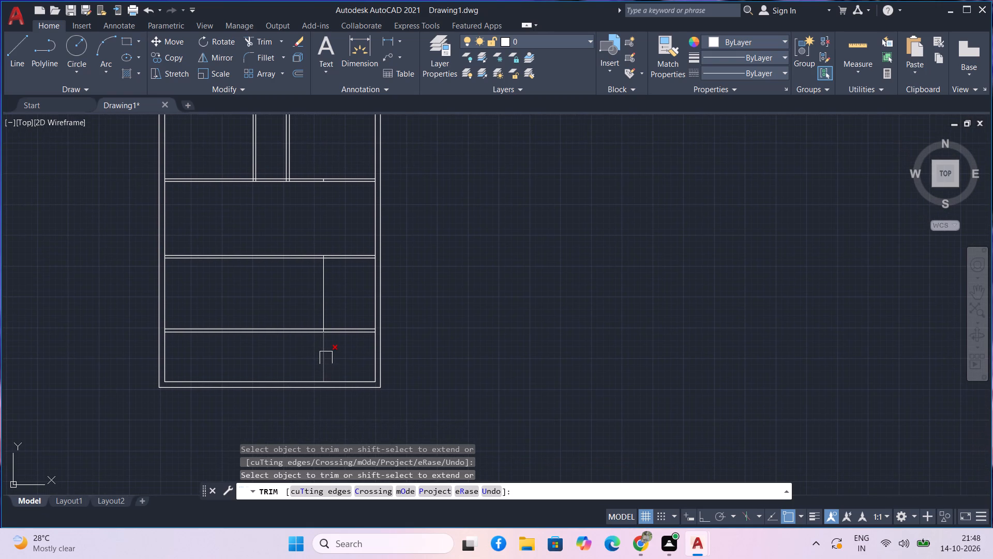
left_click(326, 358)
middle_click_drag(334, 358, 329, 336)
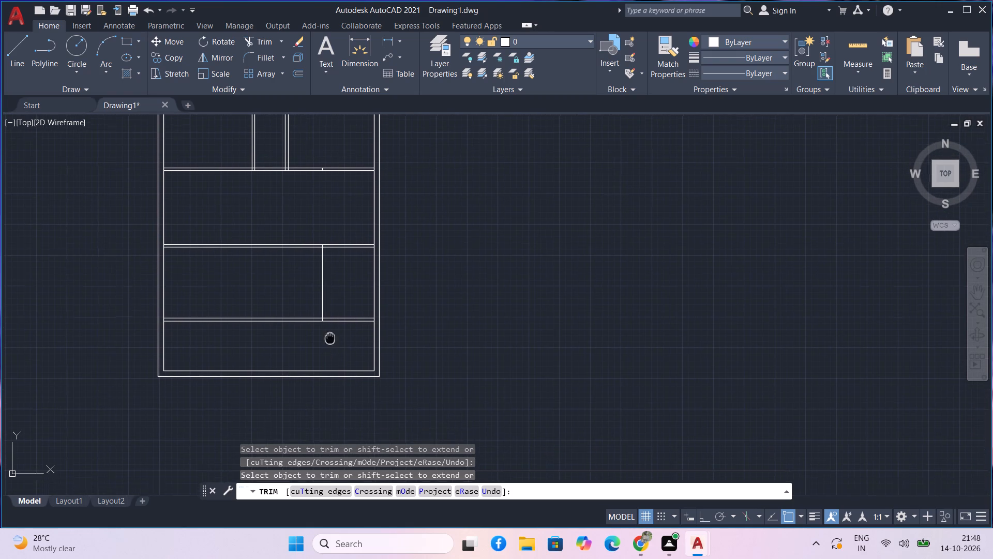
middle_click_drag(329, 336, 328, 327)
middle_click_drag(326, 326, 325, 316)
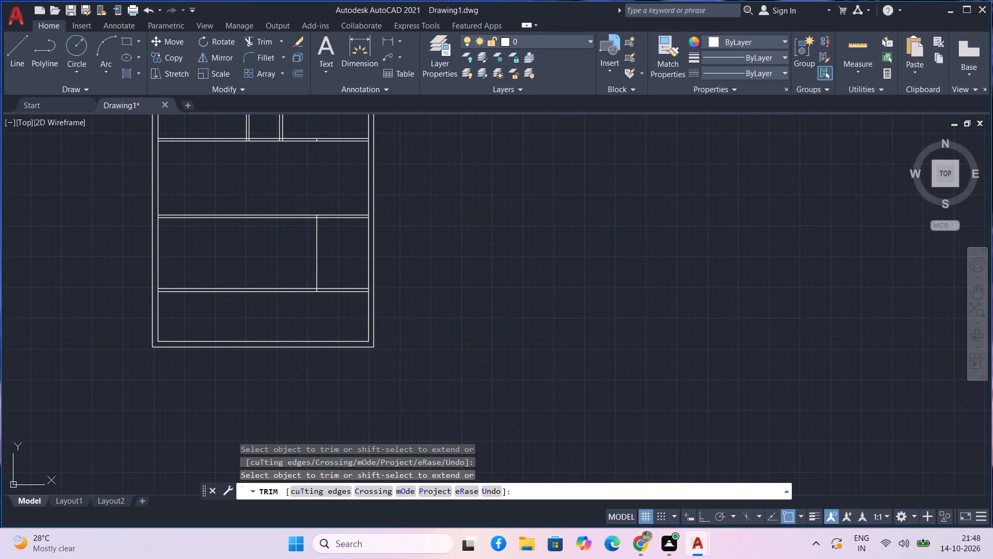
type("o")
key("space")
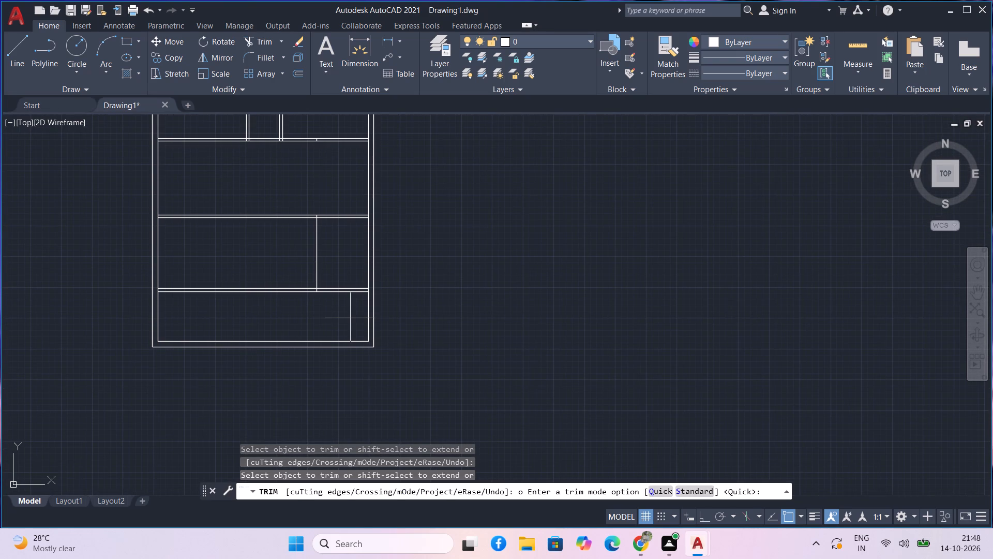
key("Escape")
key("Escape")
Offset the inner line of the right outer wall 5' into the plan.
type("o")
key("space")
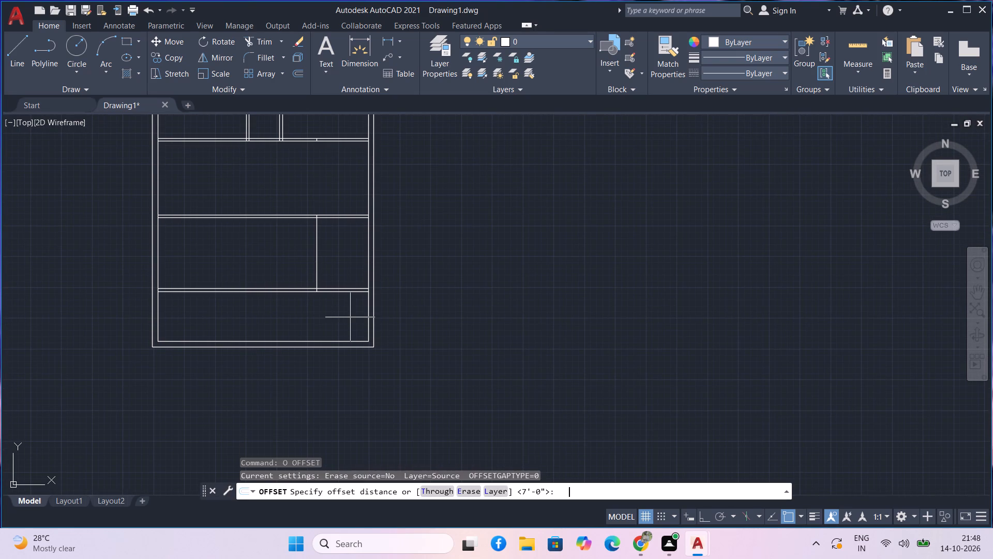
type("5'")
key("Return")
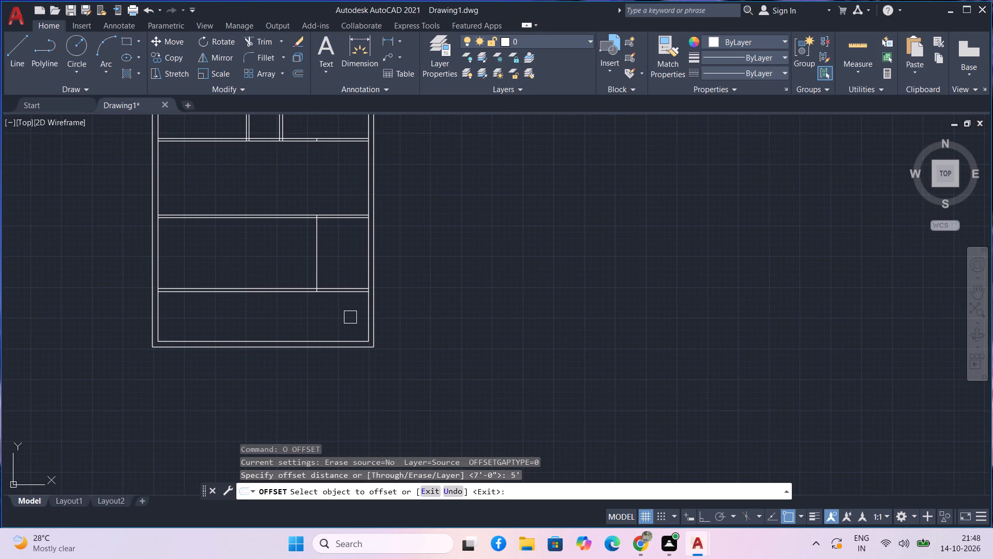
scroll(350, 317, "up", 1)
left_click(375, 325)
left_click(332, 334)
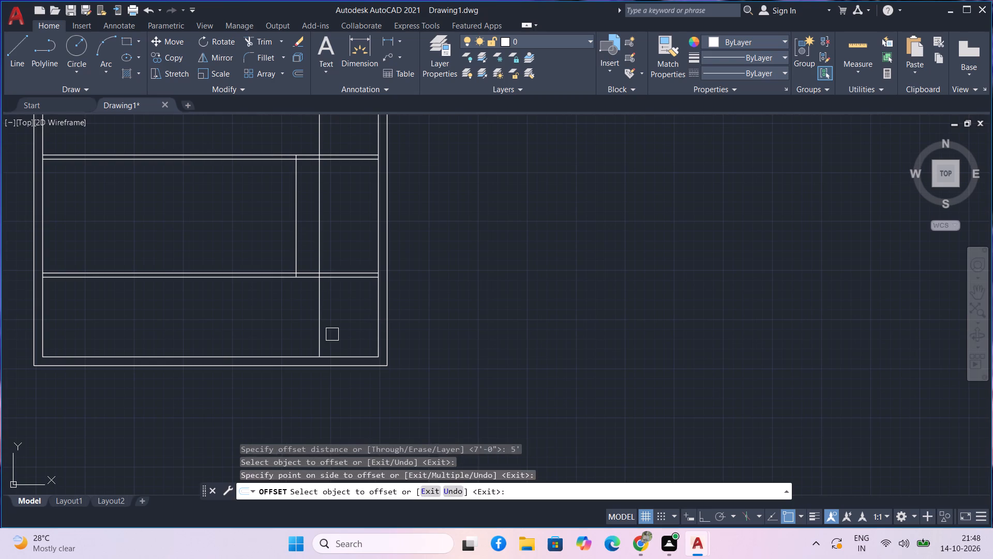
key("Escape")
Trim the 5' offset line out of the three upper rooms, keeping its part in the bottom room.
type("tr")
key("space")
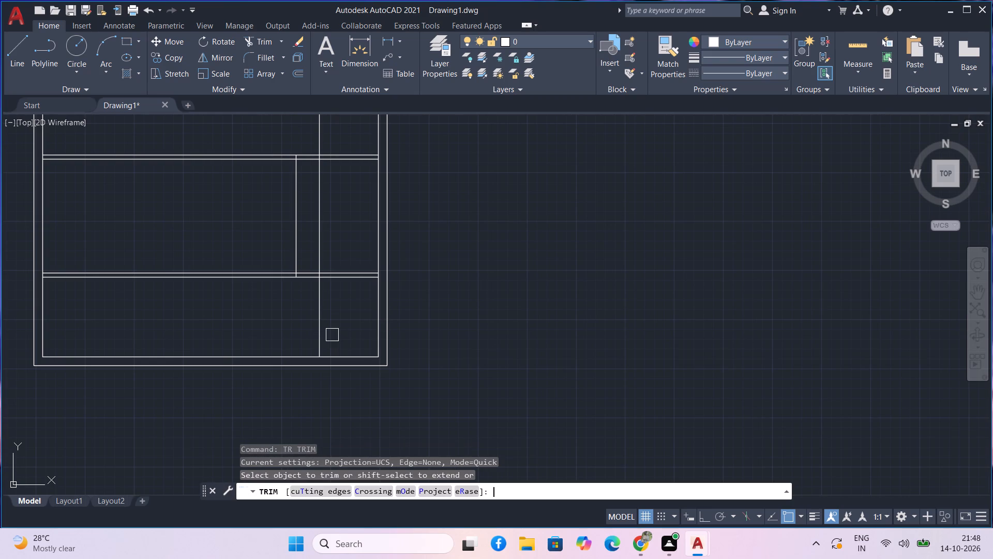
left_click(316, 232)
middle_click_drag(331, 220, 294, 451)
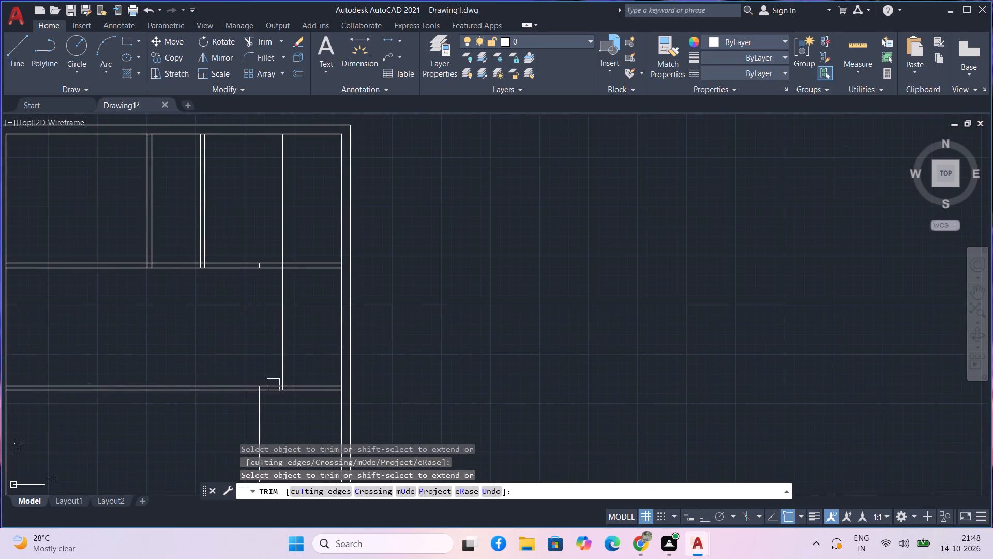
left_click(281, 350)
left_click_drag(277, 211, 292, 211)
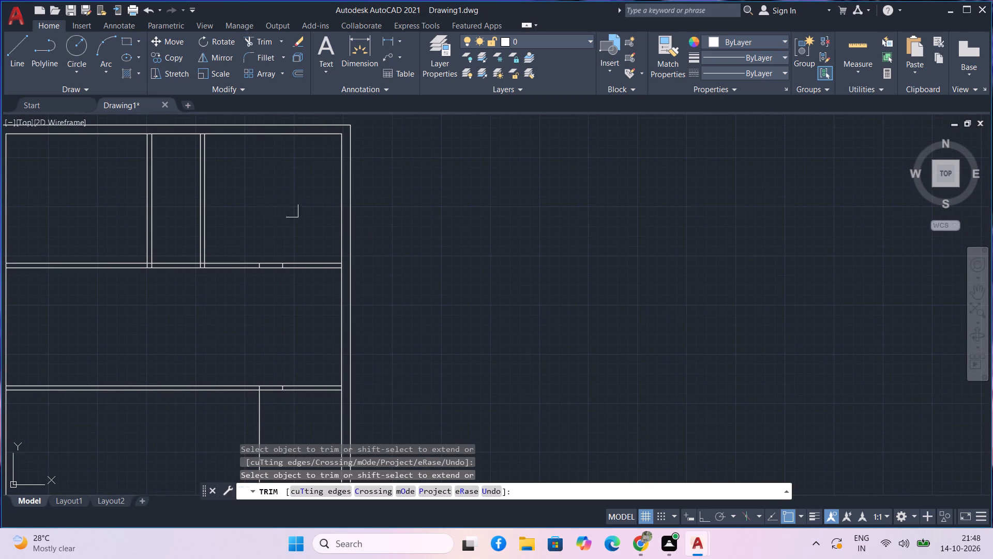
Trim the leftover vertical stubs of the 7' and 5' offset lines inside the upper and middle horizontal partition walls.
scroll(292, 245, "down", 1)
scroll(287, 252, "up", 4)
scroll(268, 300, "up", 3)
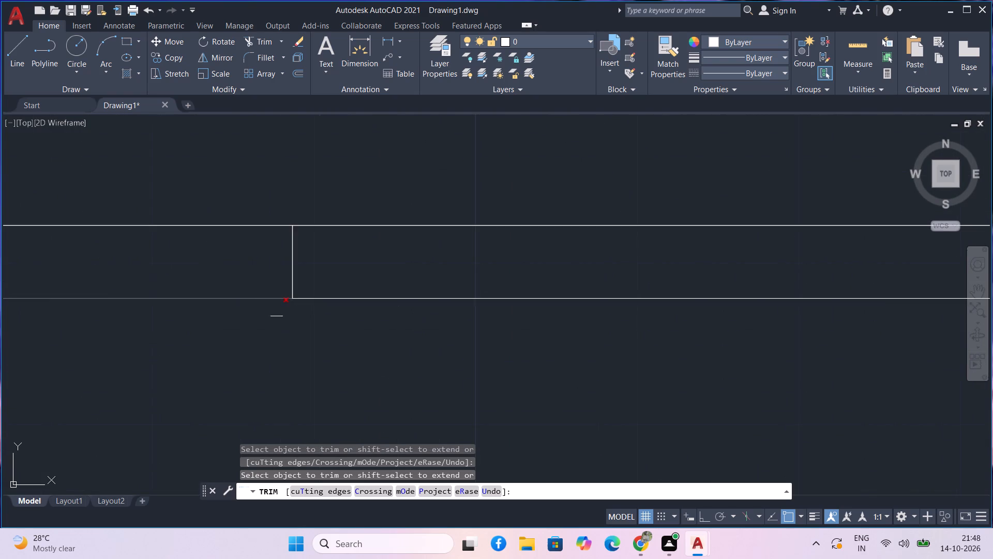
left_click_drag(318, 284, 277, 273)
scroll(259, 275, "down", 2)
middle_click_drag(259, 275, 411, 264)
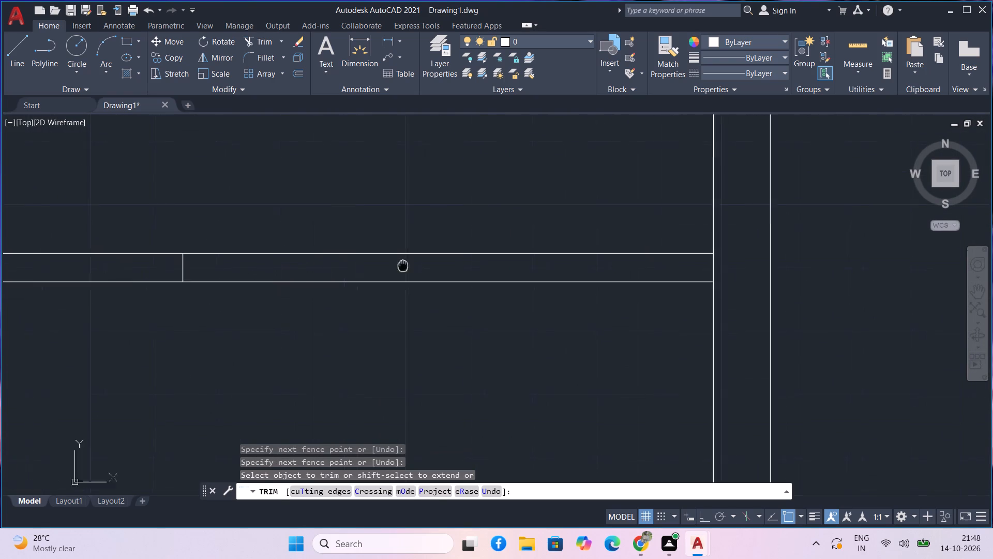
left_click(274, 259)
scroll(280, 278, "down", 3)
scroll(305, 321, "down", 1)
middle_click_drag(305, 321, 311, 247)
middle_click_drag(314, 278, 315, 251)
middle_click_drag(317, 268, 317, 234)
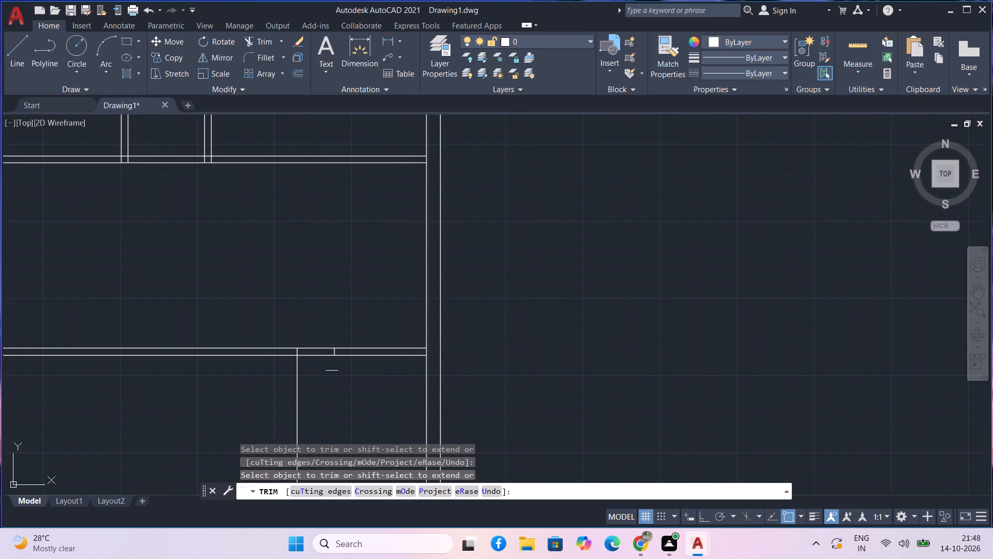
scroll(327, 347, "up", 3)
left_click(348, 372)
scroll(350, 377, "down", 3)
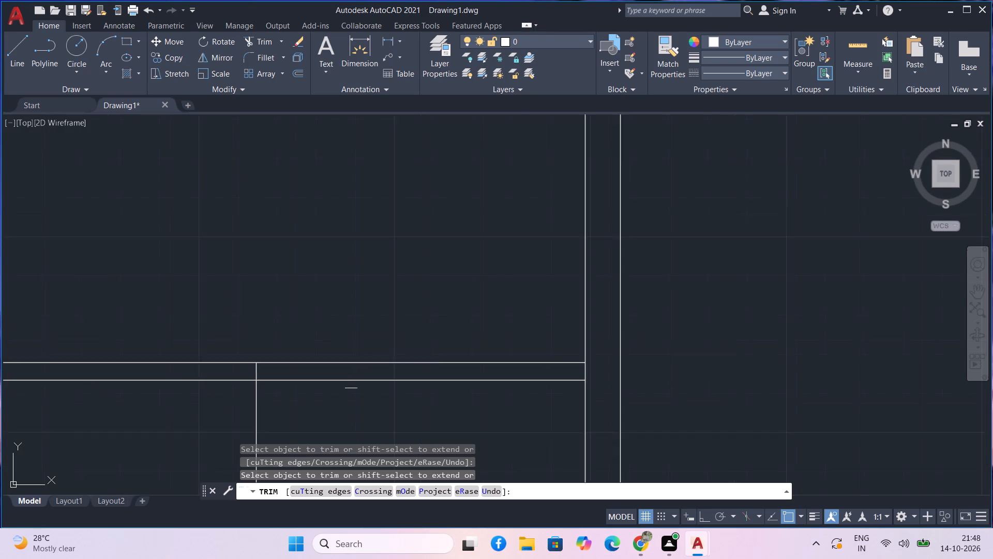
Trim the leftover stub of the 5' offset line inside the lowest horizontal partition wall.
middle_click_drag(363, 413, 325, 289)
scroll(330, 351, "down", 1)
middle_click_drag(338, 380, 317, 287)
scroll(314, 310, "down", 1)
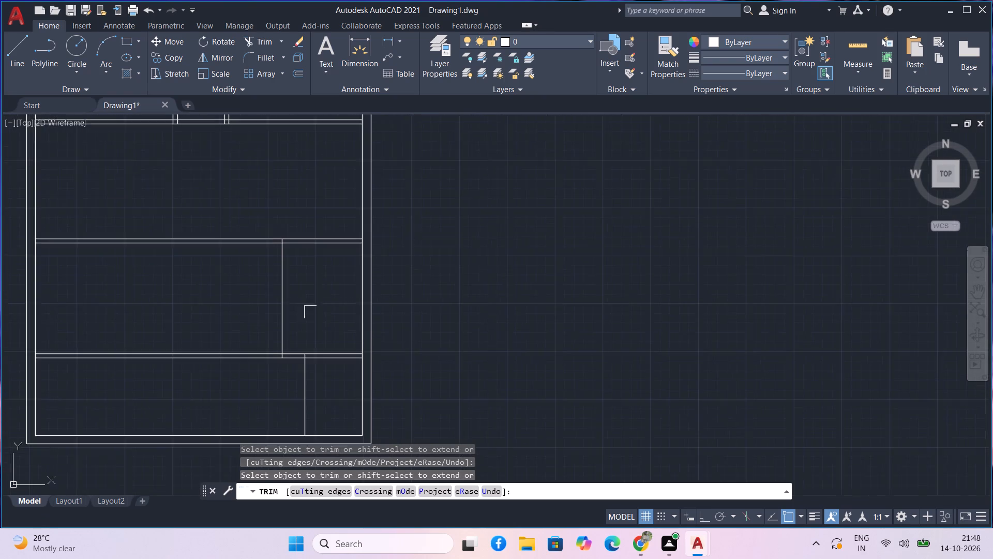
middle_click_drag(310, 309, 308, 274)
scroll(305, 322, "up", 7)
left_click_drag(306, 288, 304, 287)
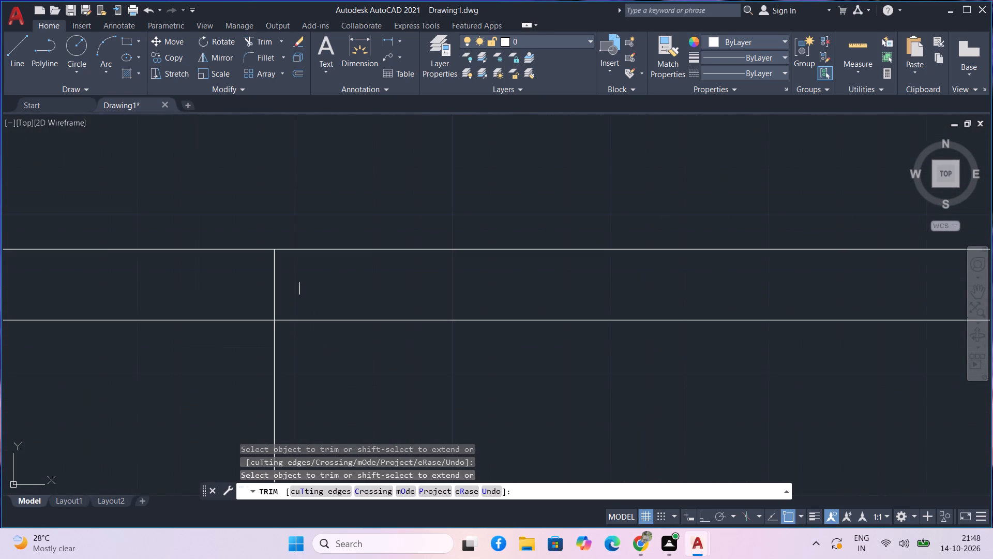
left_click_drag(304, 287, 248, 285)
scroll(247, 293, "down", 1)
scroll(335, 331, "down", 3)
middle_click_drag(344, 365, 330, 302)
scroll(338, 361, "down", 2)
middle_click_drag(340, 398, 314, 405)
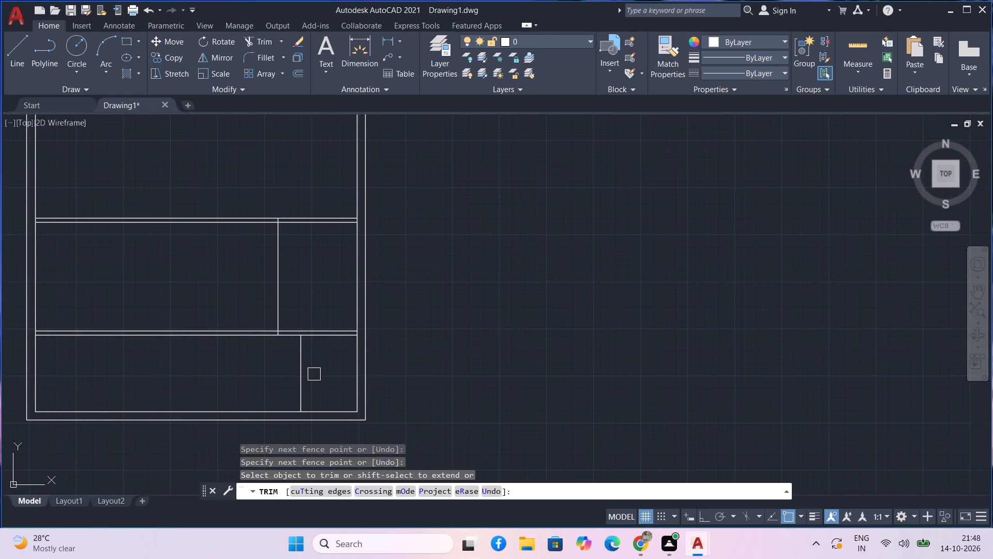
middle_click_drag(323, 371, 335, 377)
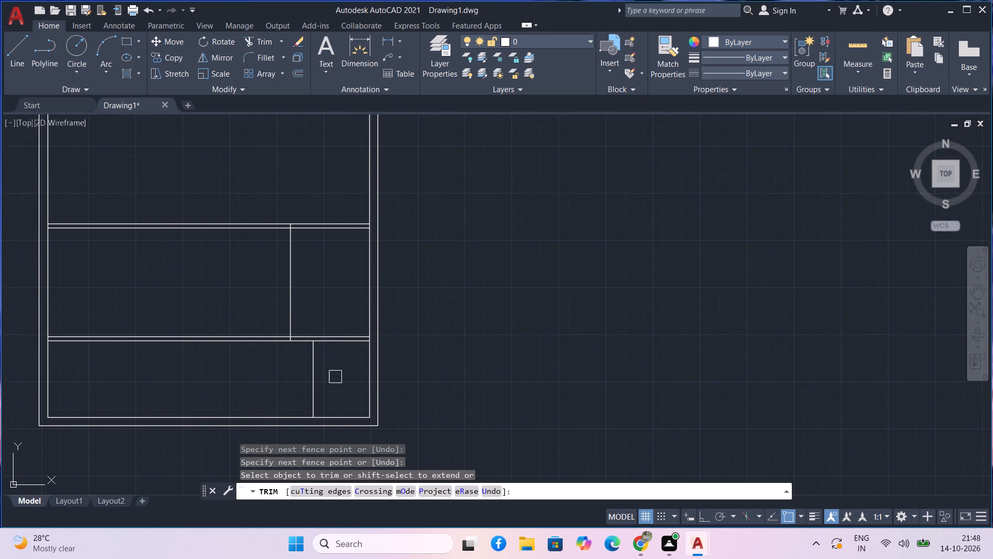
key("Escape")
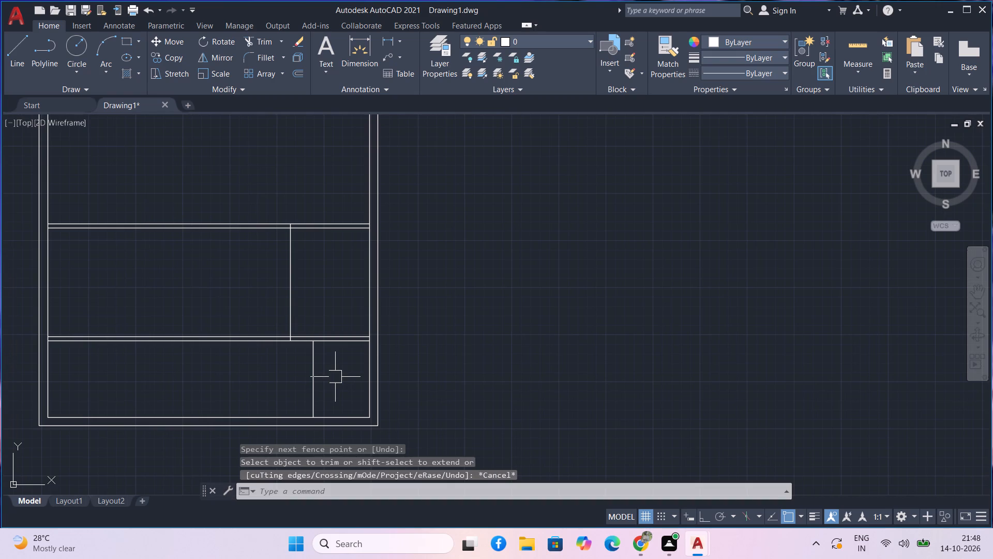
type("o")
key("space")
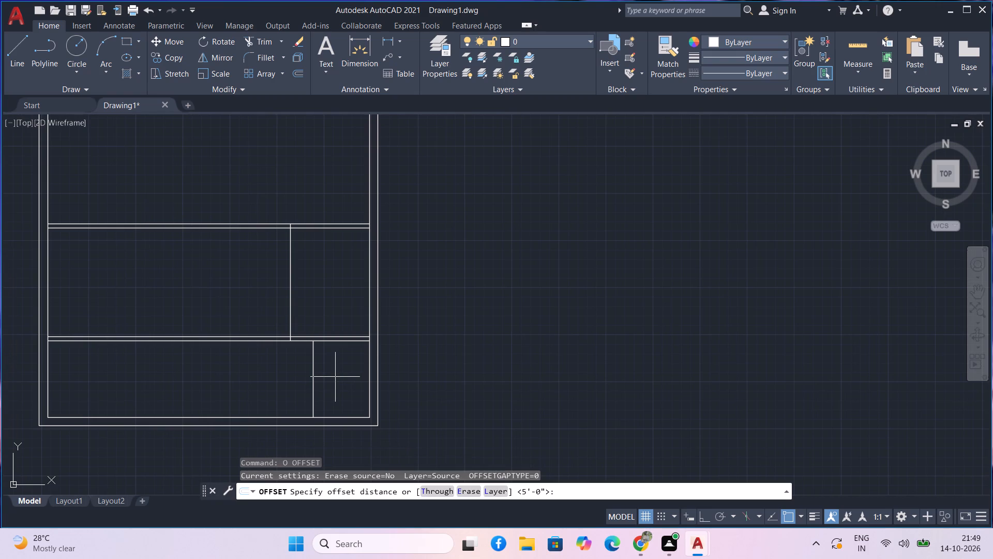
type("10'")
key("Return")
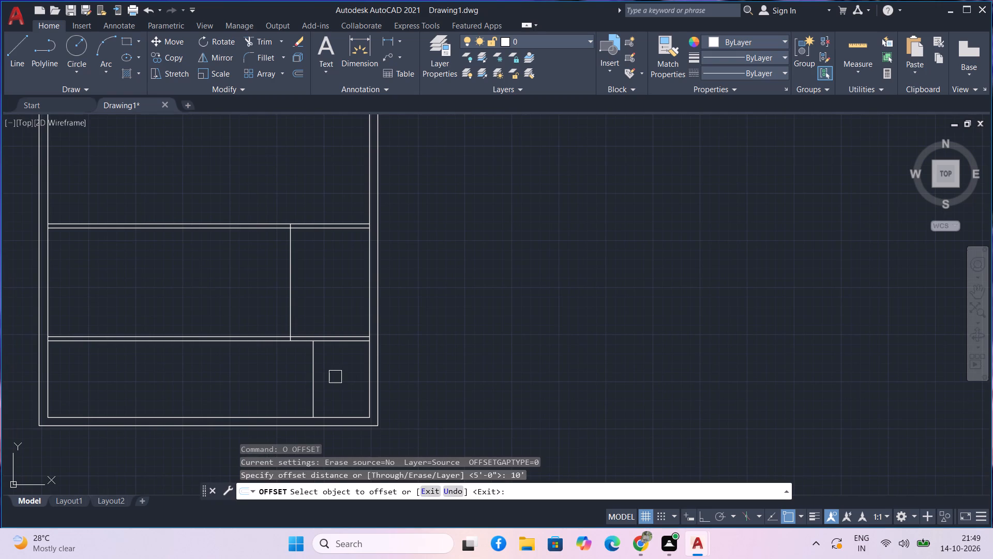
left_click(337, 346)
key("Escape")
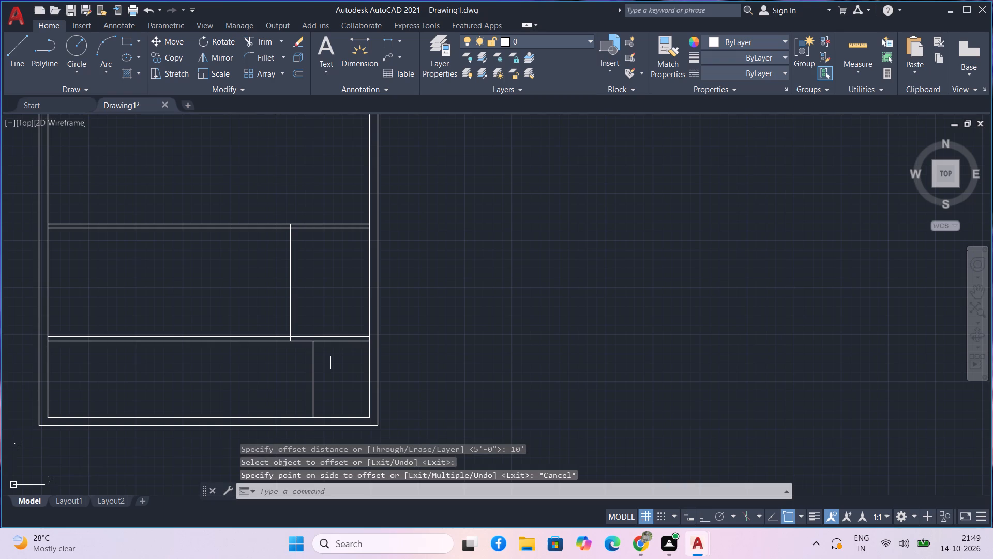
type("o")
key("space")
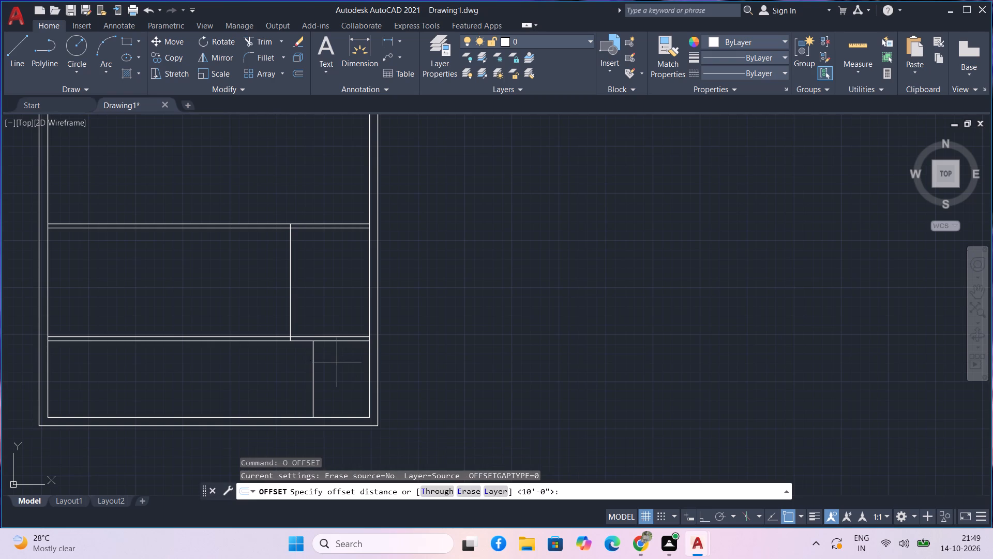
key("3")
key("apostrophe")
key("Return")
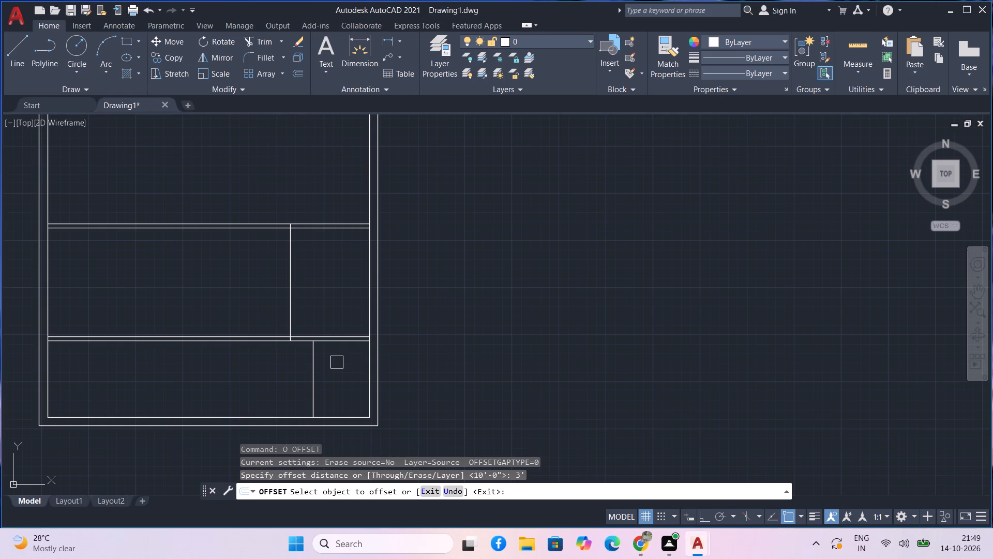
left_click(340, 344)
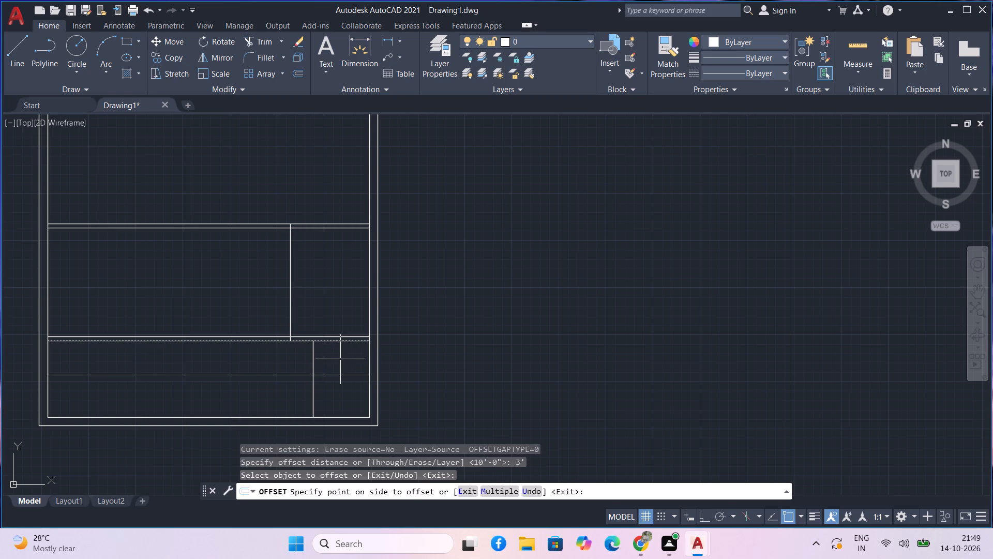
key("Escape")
Offset the lower line of the lowest horizontal partition wall 5' down into the bottom room.
type("o")
key("space")
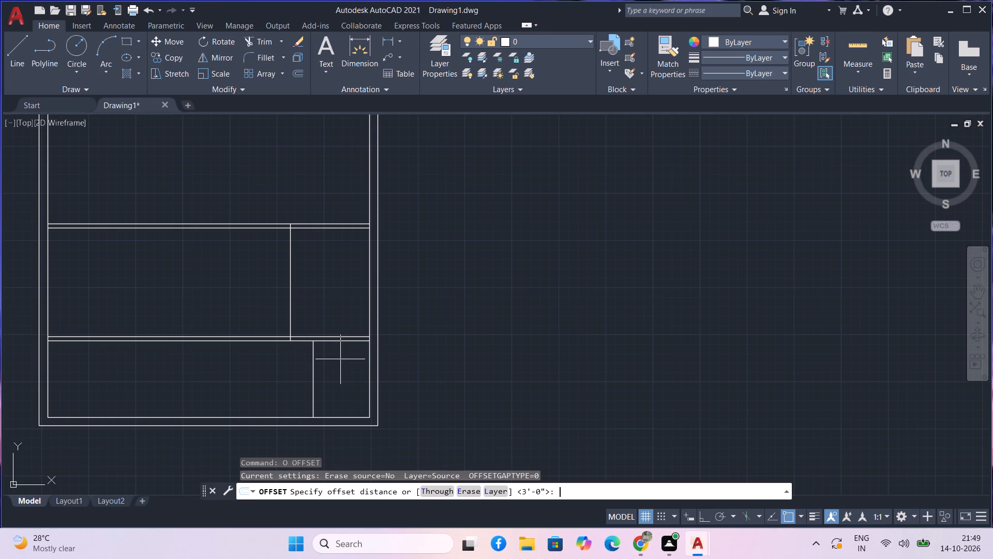
type("5'")
key("Return")
left_click(335, 345)
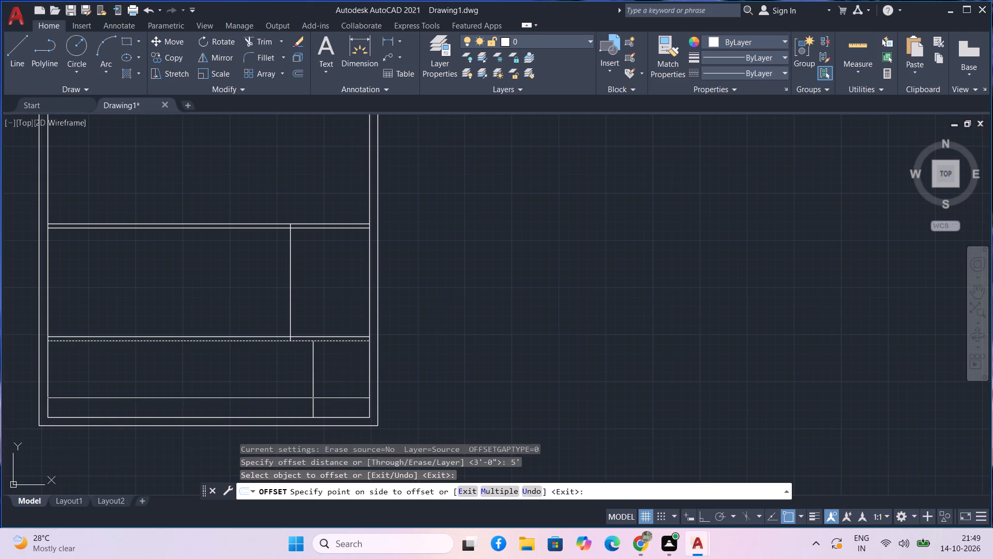
left_click(339, 362)
key("Escape")
Trim the horizontal and vertical 5' offset lines back to their crossing, so they enclose a small room at the bottom room's right end.
type("tr")
key("space")
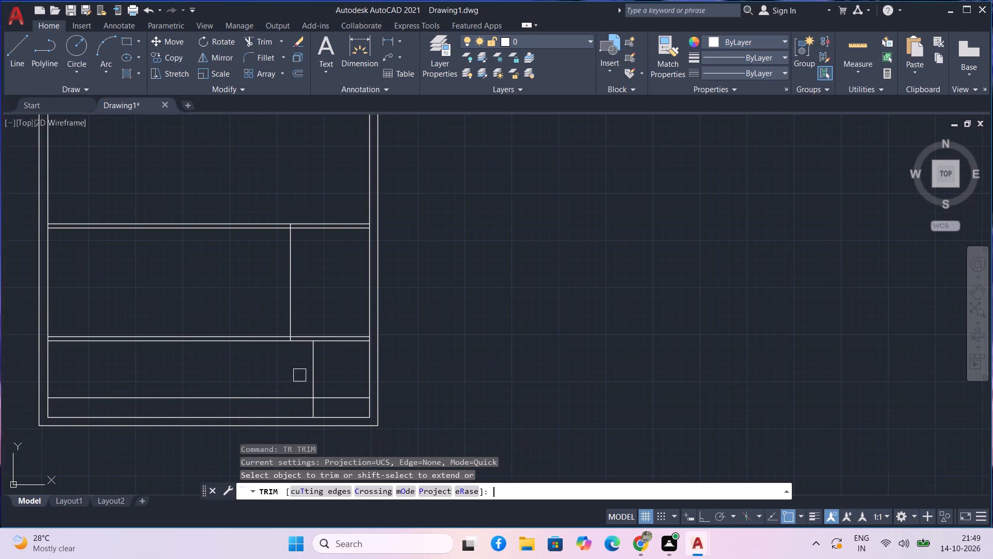
left_click(288, 393)
middle_click_drag(289, 391, 288, 381)
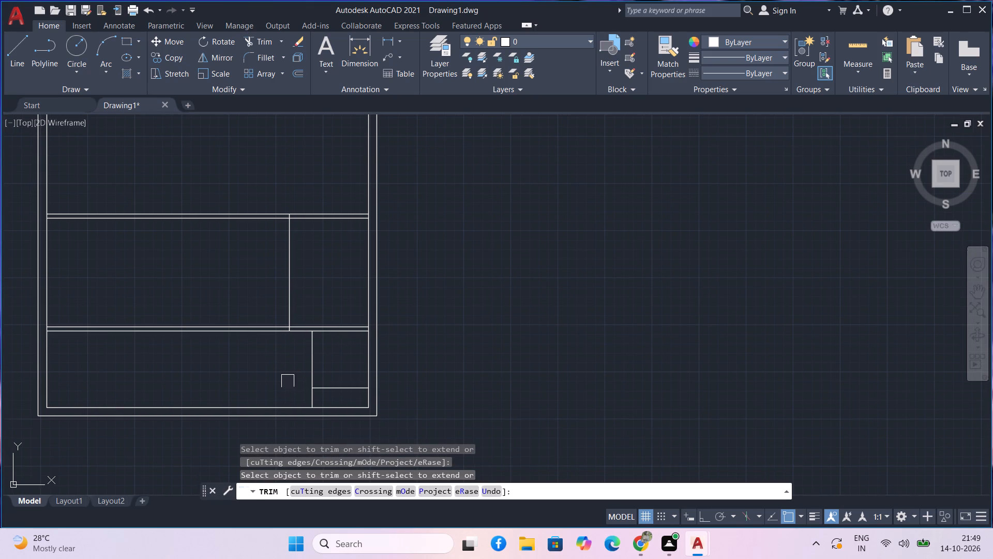
scroll(311, 393, "up", 2)
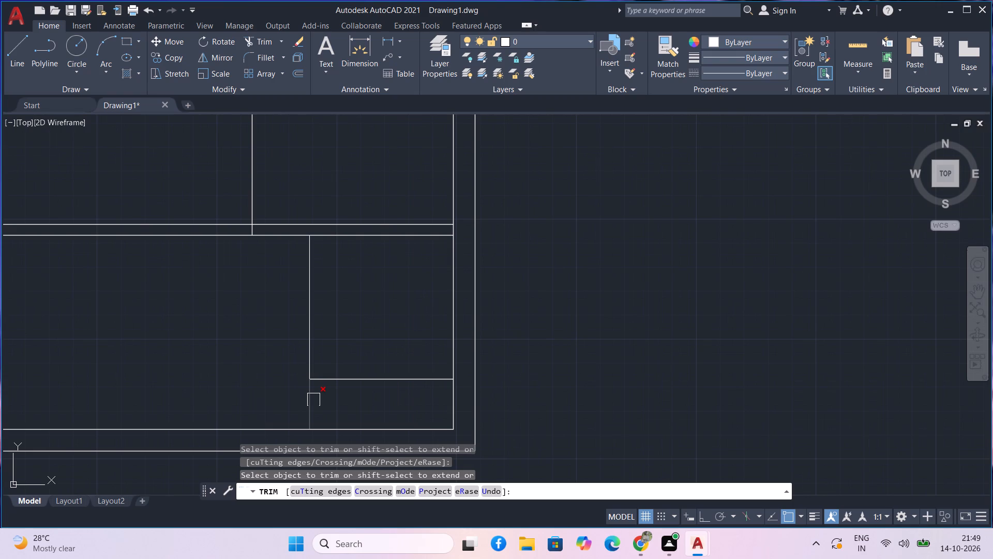
key("Escape")
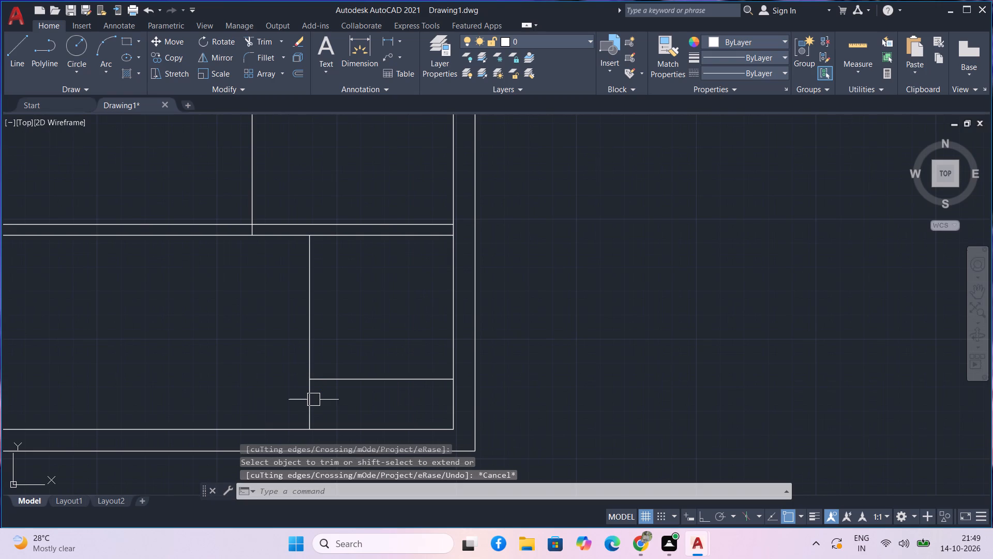
type("tr")
key("space")
left_click(313, 400)
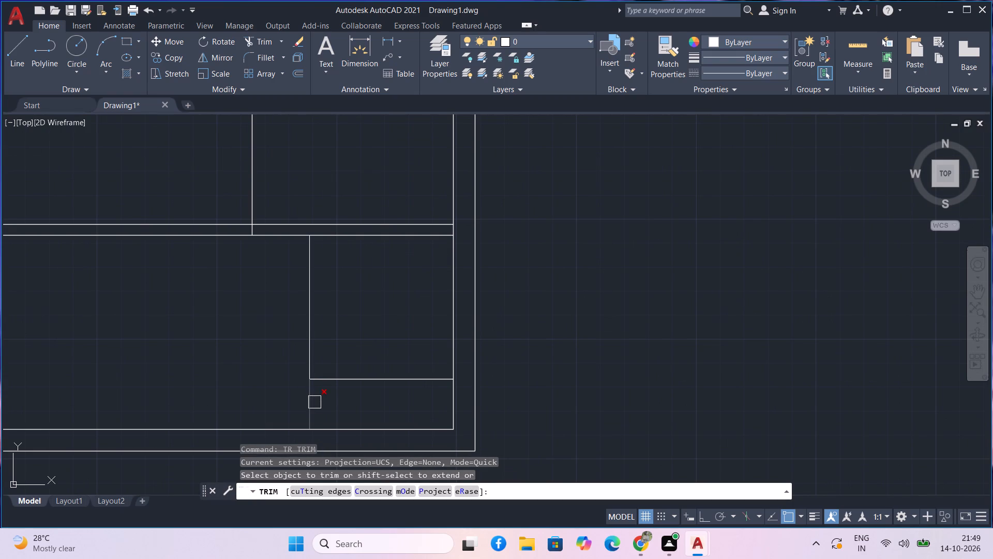
left_click(312, 402)
middle_click(316, 402)
key("Escape")
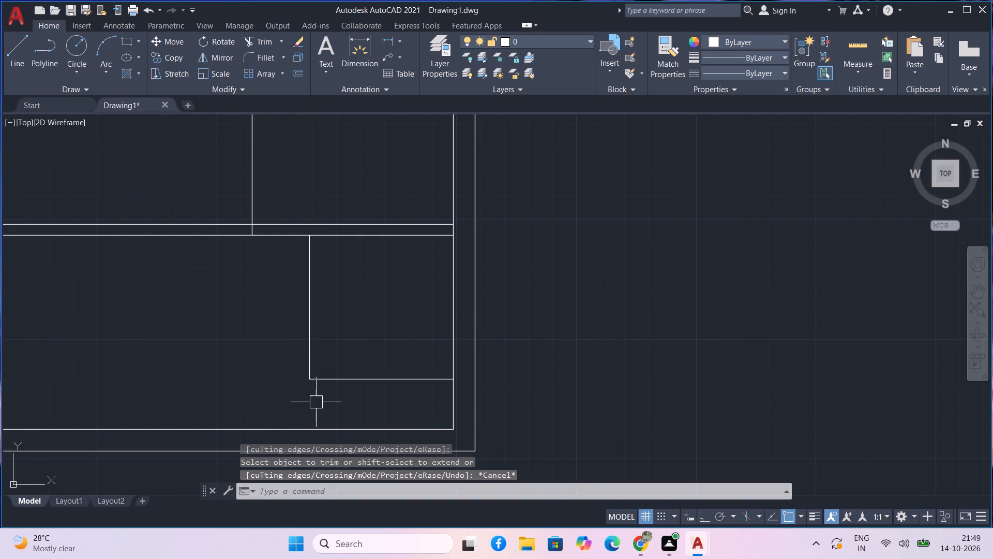
Offset the small room's vertical line to the left and its horizontal line downward by 4.5" to form partition walls.
type("o")
key("space")
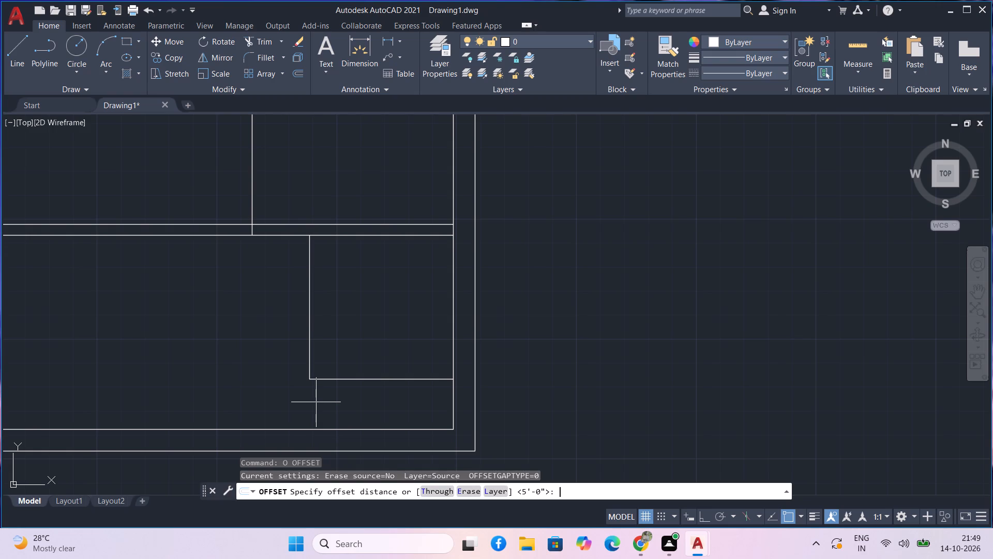
key("4")
type(".5")
key("Return")
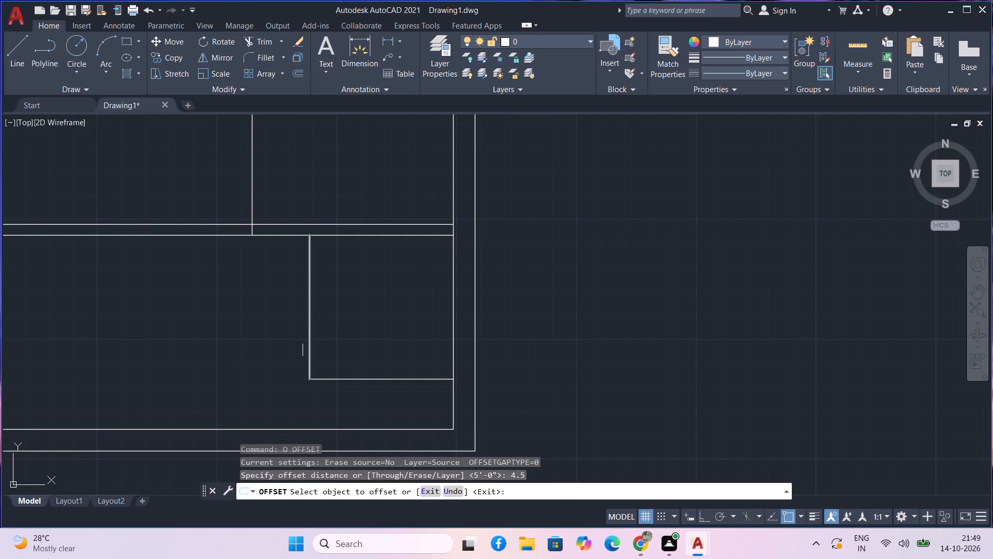
left_click(309, 350)
left_click(292, 351)
left_click_drag(364, 384, 364, 414)
left_click(364, 414)
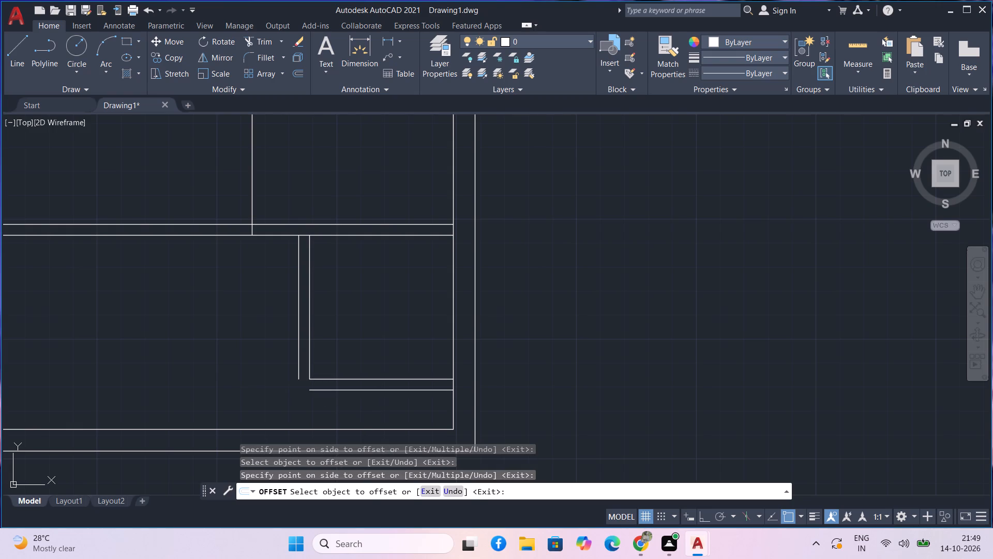
Offset the vertical partition line in the room directly above 4.5" to the left.
middle_click_drag(263, 292, 310, 404)
scroll(308, 380, "down", 2)
left_click(304, 290)
left_click(283, 296)
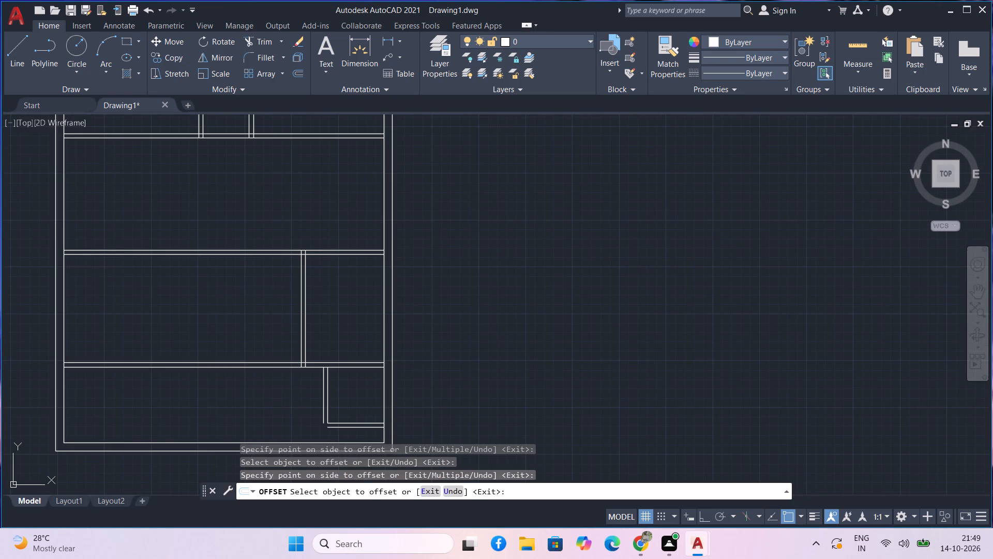
middle_click_drag(285, 191, 294, 349)
scroll(294, 349, "down", 1)
middle_click_drag(270, 360, 273, 295)
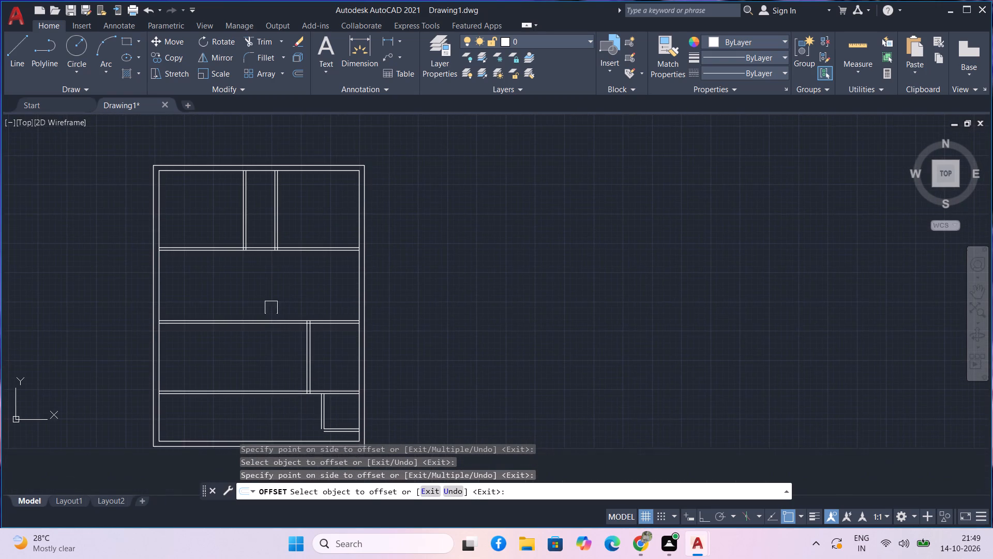
middle_click_drag(272, 367, 272, 343)
middle_click_drag(262, 346, 260, 320)
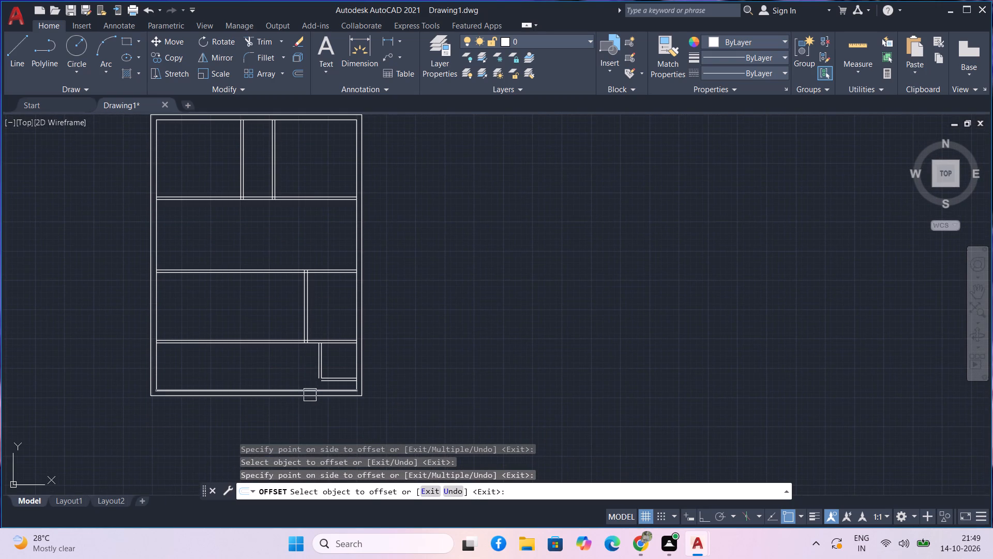
key("Escape")
Fillet the two outer partition lines of the small bottom-right room into a sharp corner.
type("f")
key("space")
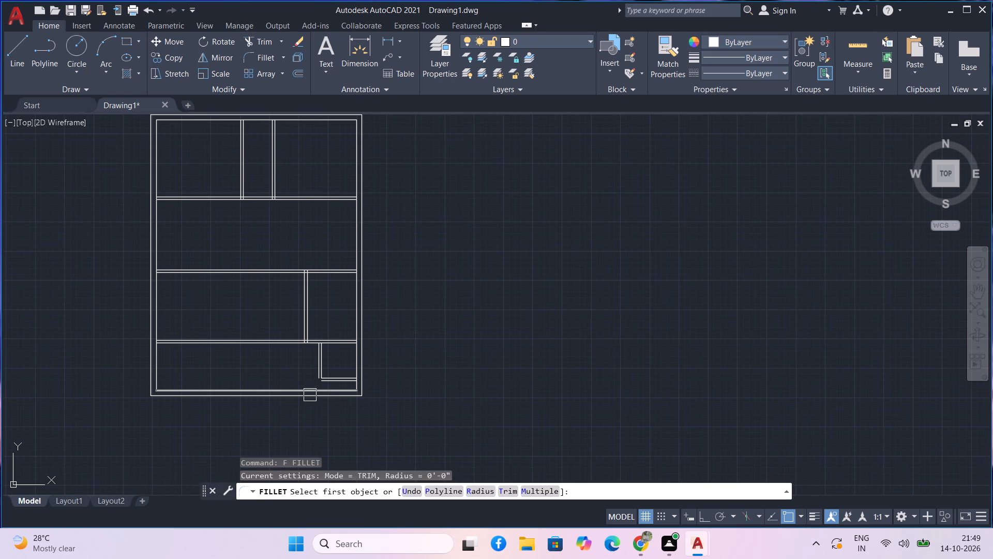
scroll(328, 380, "up", 5)
left_click(287, 349)
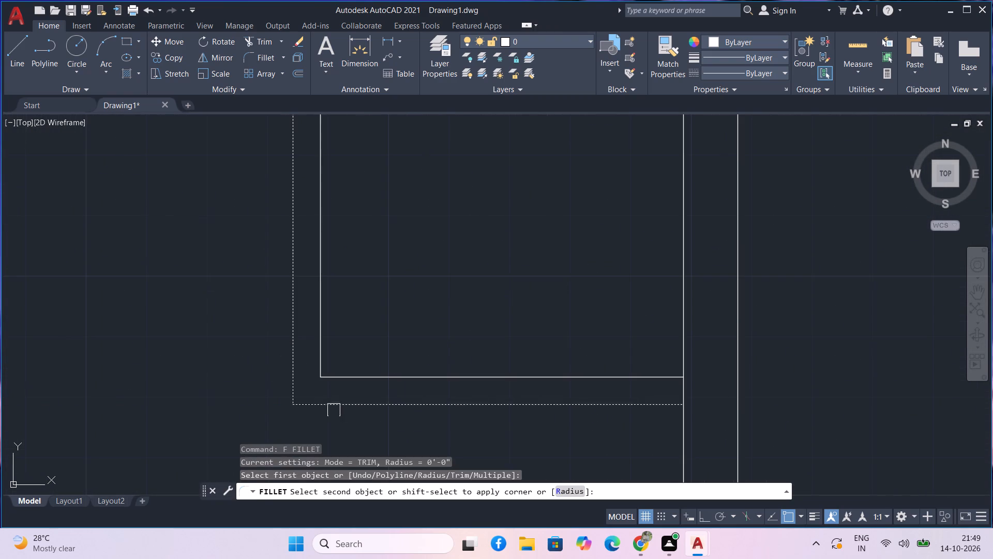
left_click(353, 418)
left_click(354, 409)
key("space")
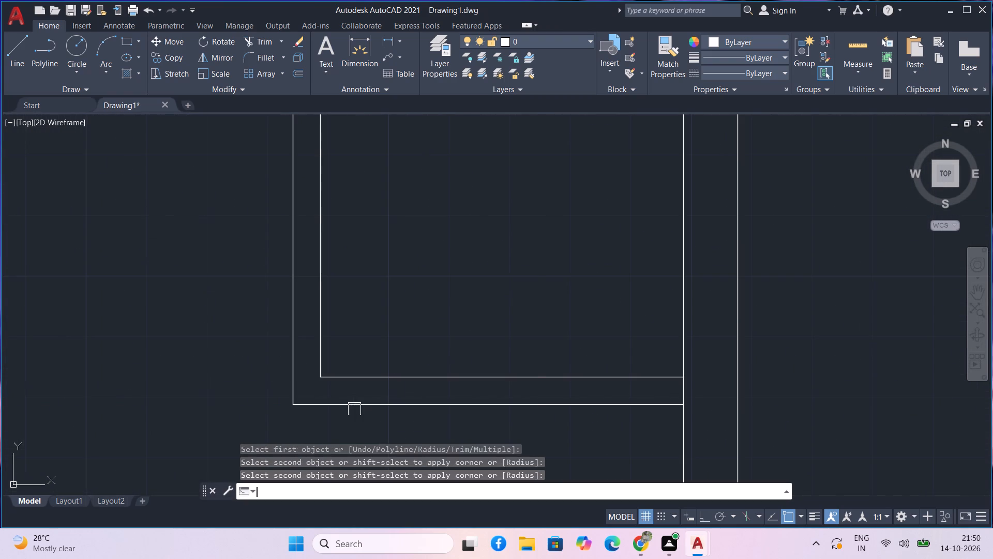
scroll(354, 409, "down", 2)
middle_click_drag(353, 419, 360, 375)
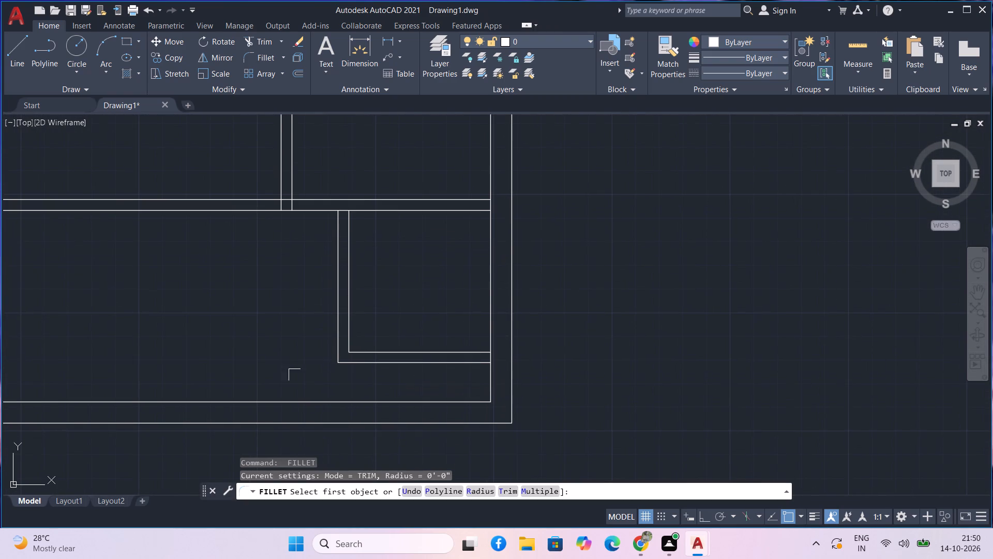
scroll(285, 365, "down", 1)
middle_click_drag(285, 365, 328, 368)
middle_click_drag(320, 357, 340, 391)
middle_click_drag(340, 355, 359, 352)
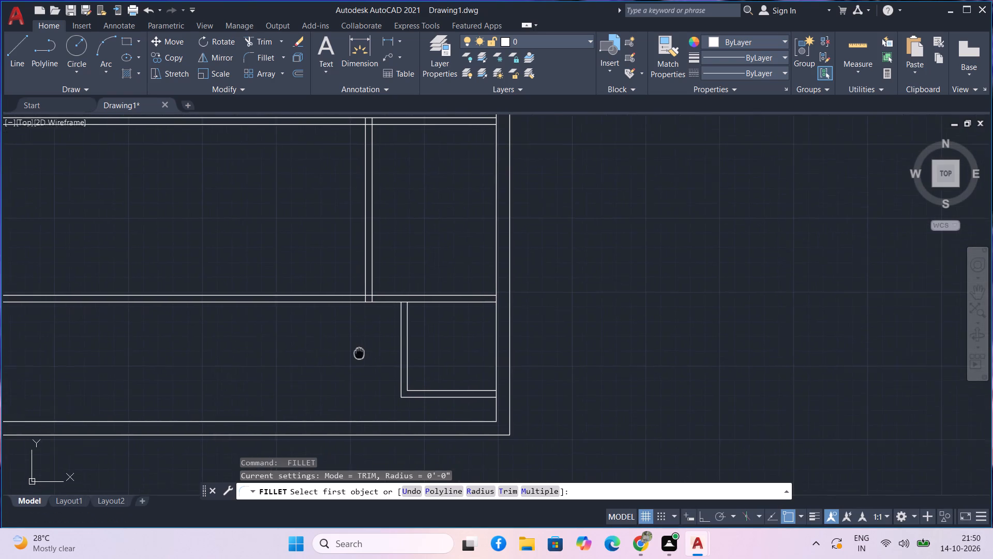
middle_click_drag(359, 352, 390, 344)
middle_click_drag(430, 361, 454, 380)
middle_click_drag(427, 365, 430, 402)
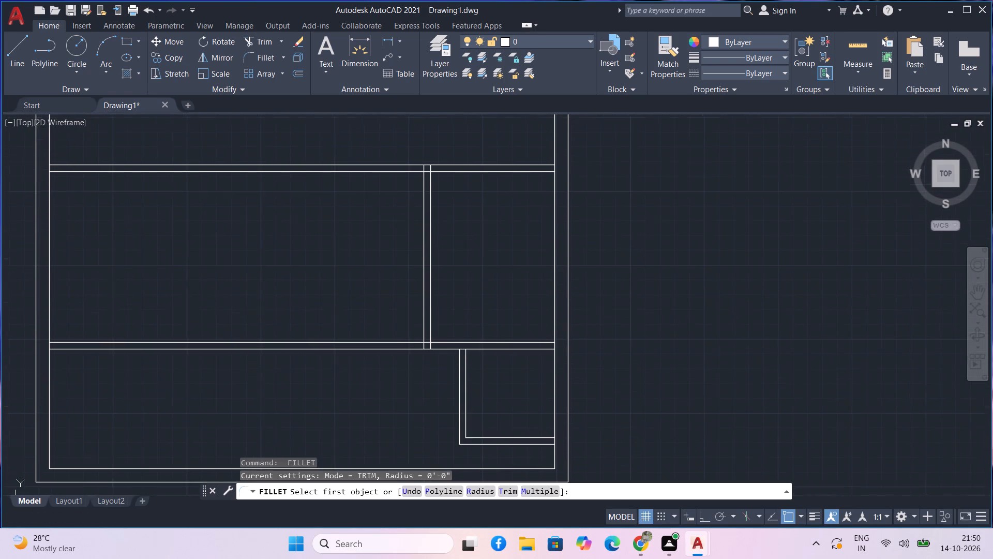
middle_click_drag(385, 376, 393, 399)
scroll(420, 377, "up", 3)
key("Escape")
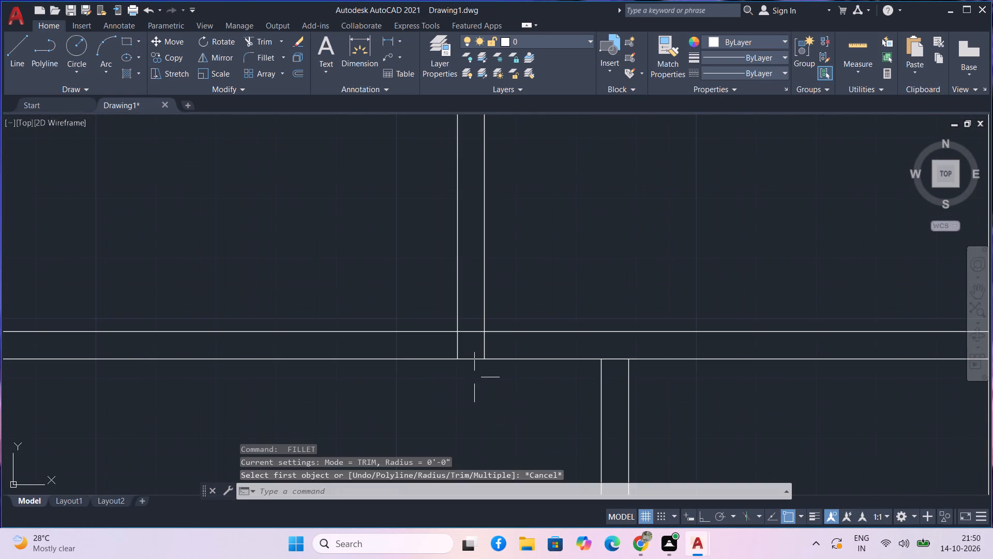
Trim the two vertical partition stubs inside the lowest horizontal partition wall, leaving both horizontal wall lines continuous.
type("tr")
key("space")
scroll(474, 357, "up", 2)
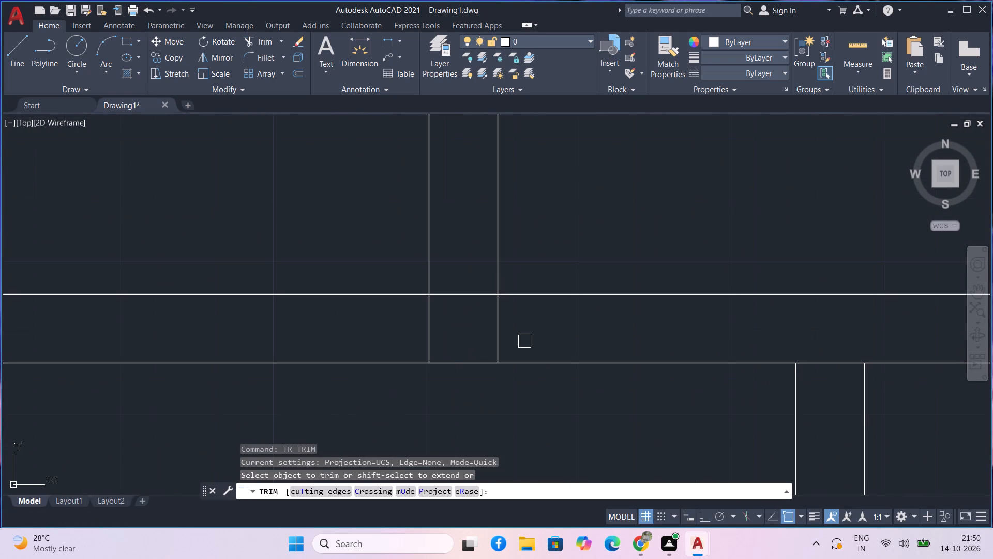
left_click_drag(524, 342, 448, 258)
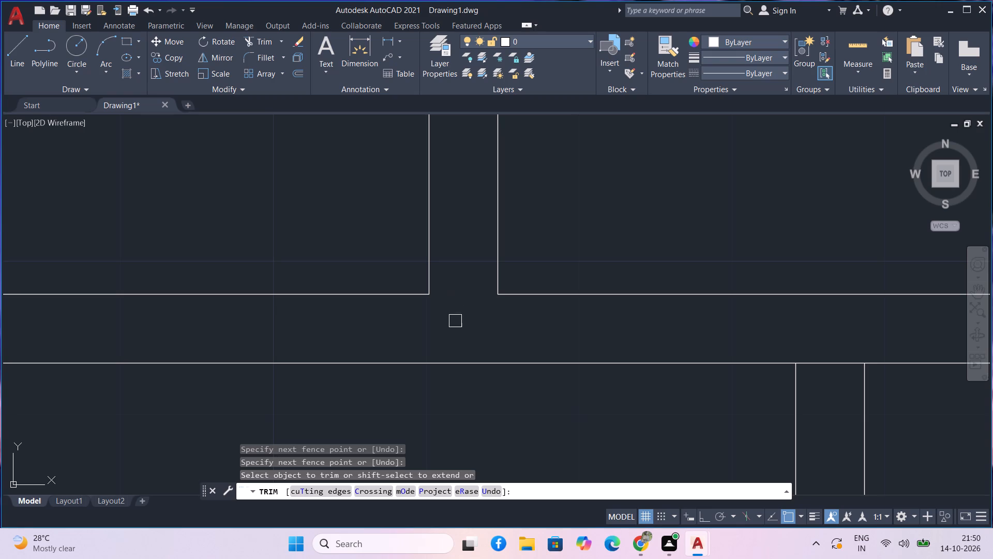
key("ctrl+z")
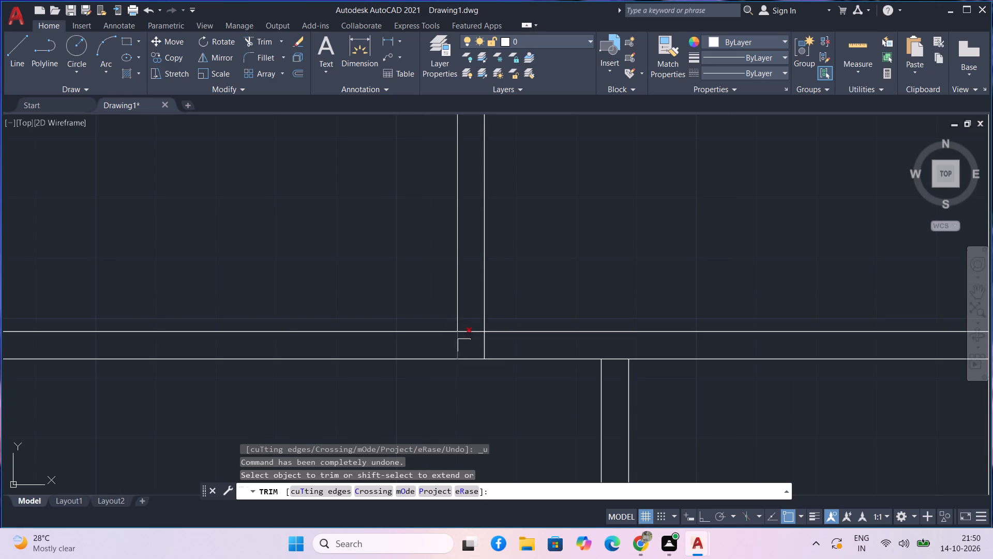
scroll(476, 346, "up", 3)
left_click_drag(520, 362, 368, 359)
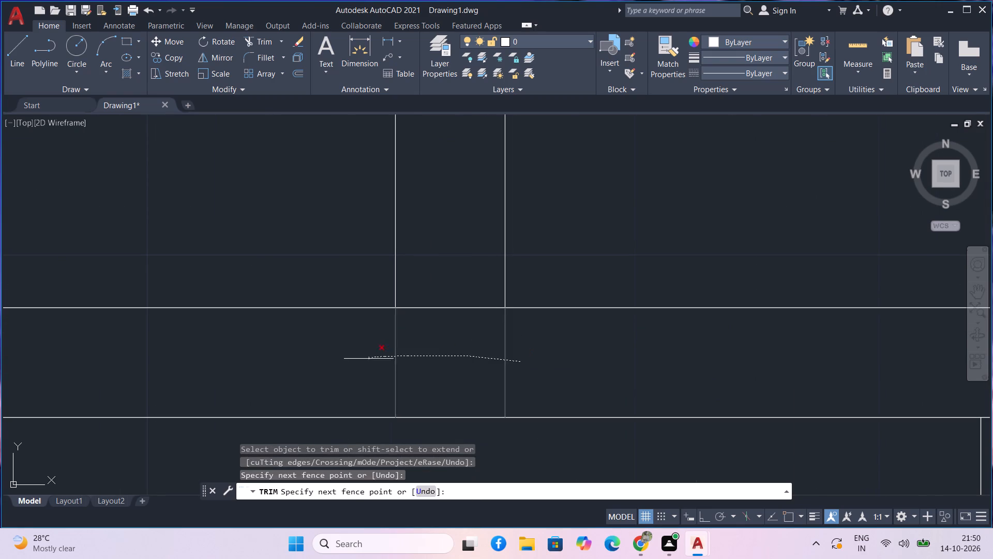
left_click_drag(368, 359, 366, 359)
scroll(366, 359, "down", 4)
middle_click_drag(366, 359, 402, 402)
scroll(354, 317, "down", 3)
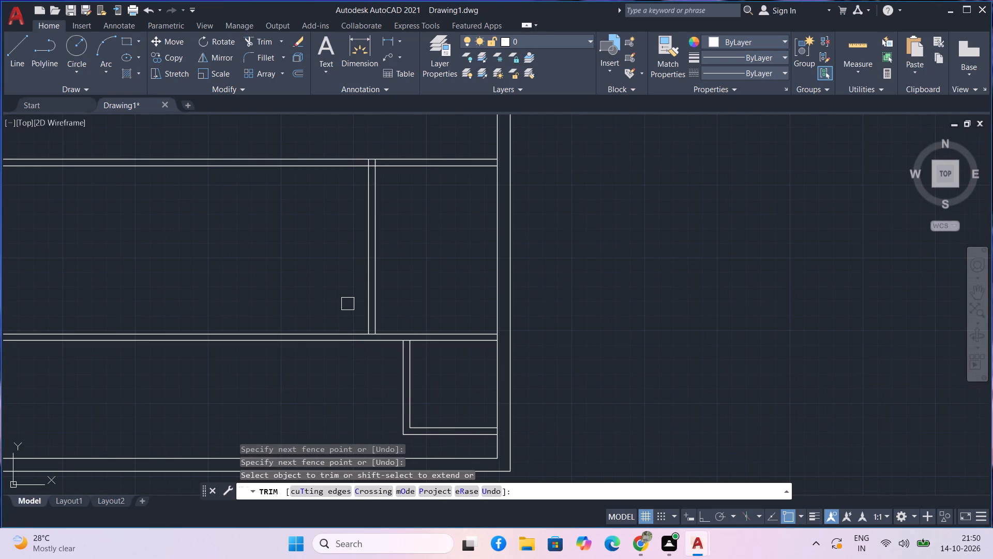
Examine the partition wall junctions across the whole floor plan for remaining stubs, and end the Trim command.
middle_click_drag(348, 306, 368, 372)
scroll(352, 302, "down", 1)
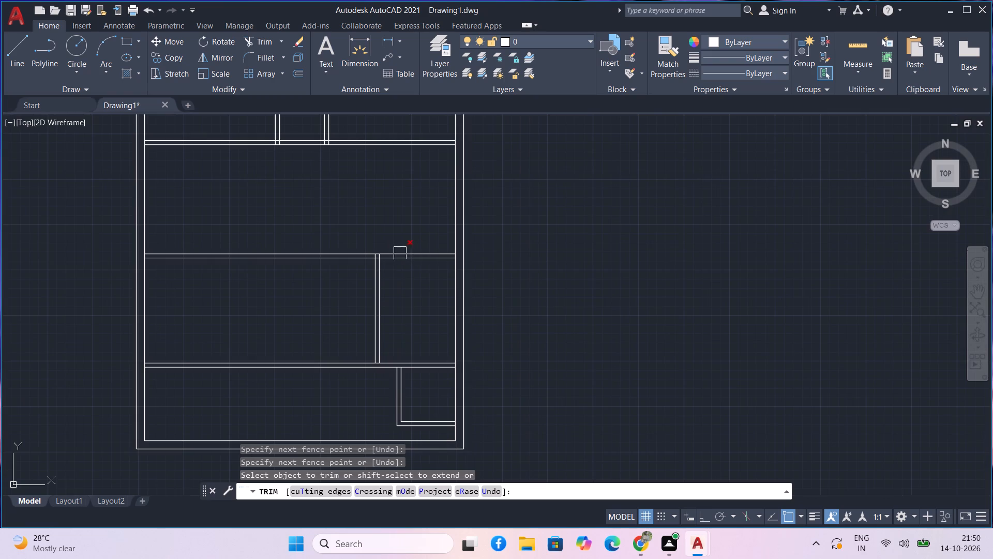
scroll(369, 254, "up", 3)
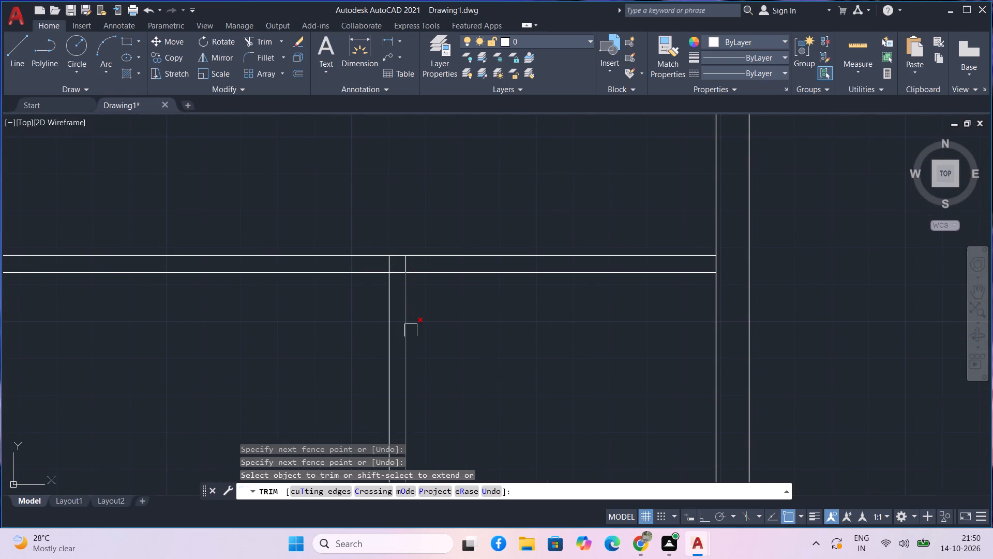
middle_click_drag(472, 340, 384, 279)
scroll(384, 279, "down", 3)
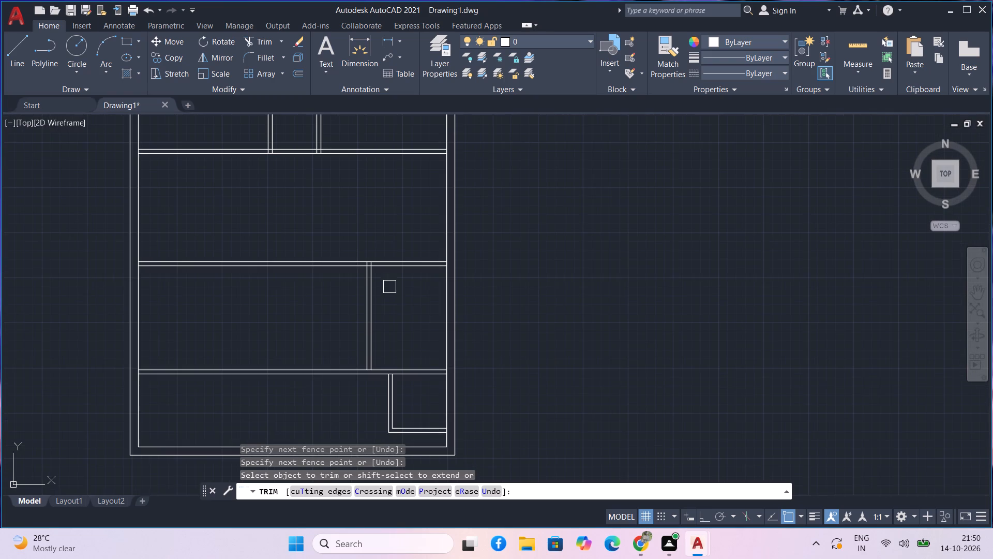
middle_click_drag(394, 294, 379, 319)
scroll(392, 314, "down", 1)
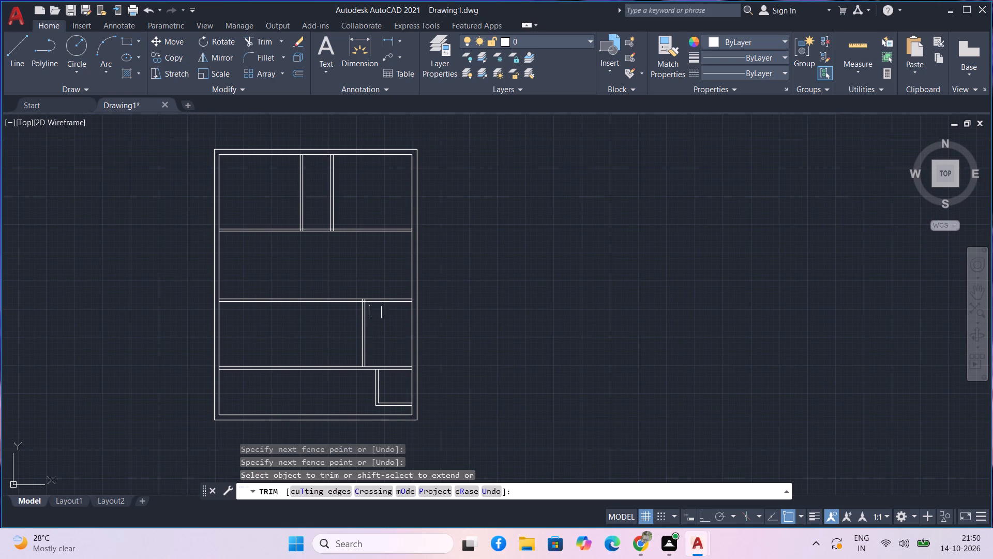
scroll(335, 275, "up", 1)
middle_click_drag(327, 236, 342, 244)
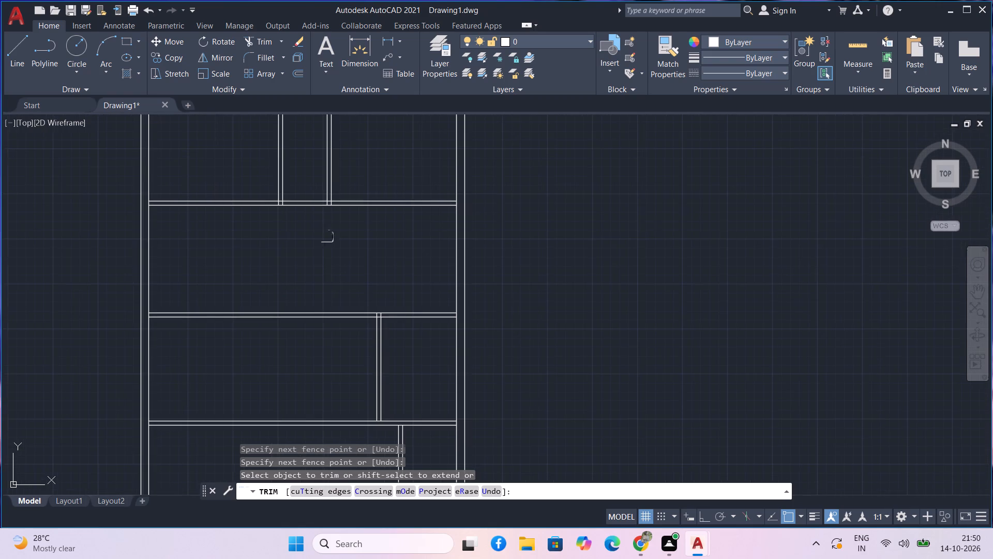
middle_click_drag(342, 244, 378, 315)
key("Escape")
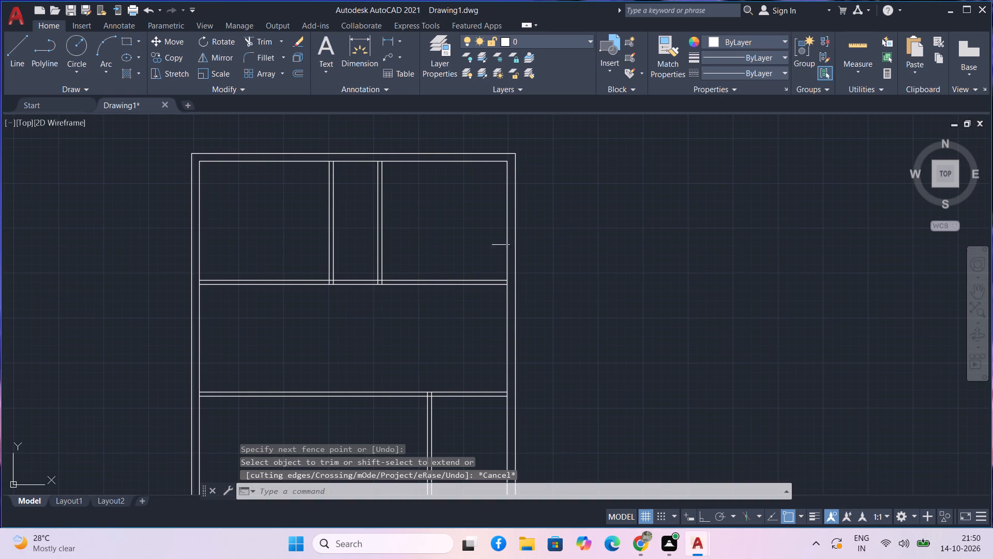
Quick-measure the dimensions of the top-left room and the narrow bay between the two upper vertical partitions.
left_click_drag(864, 53, 859, 55)
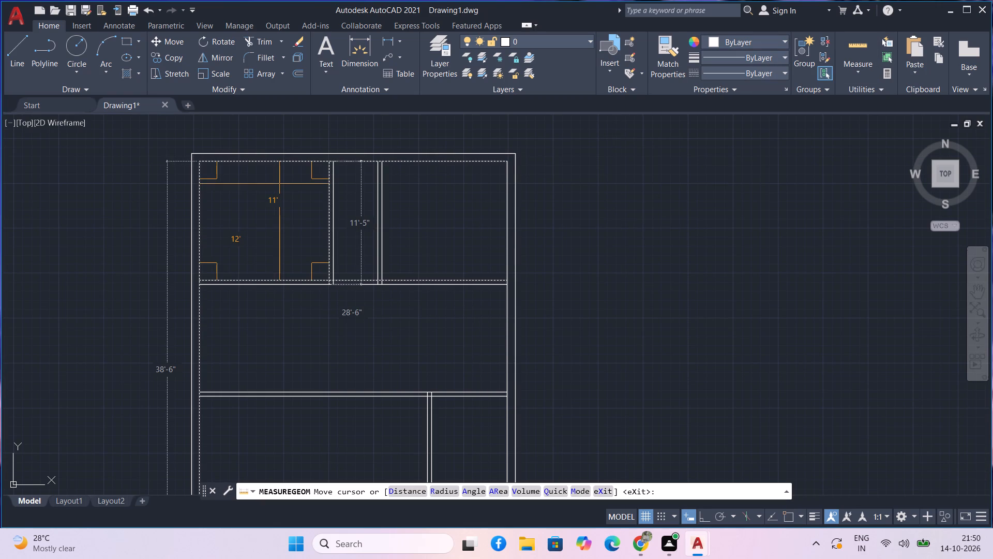
middle_click_drag(275, 184, 242, 270)
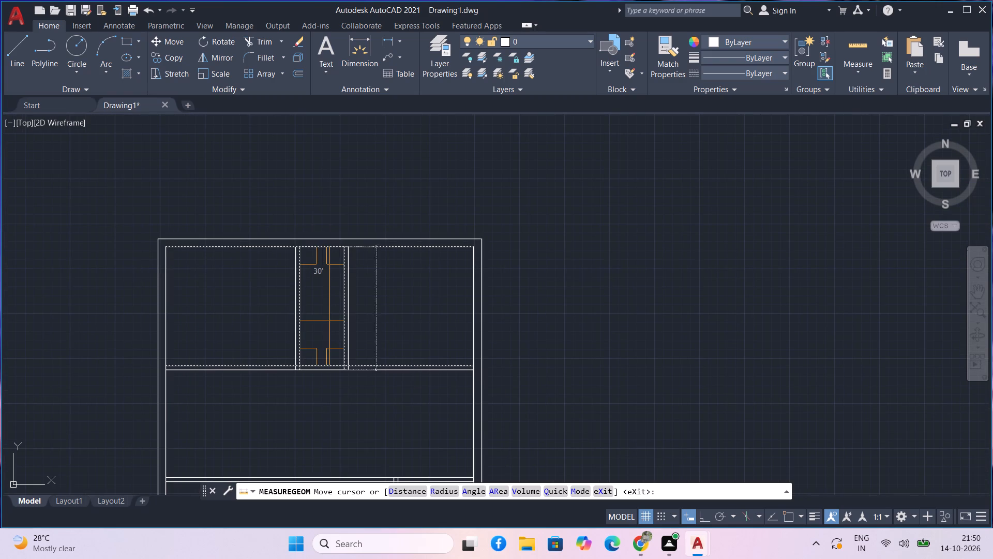
scroll(329, 320, "up", 2)
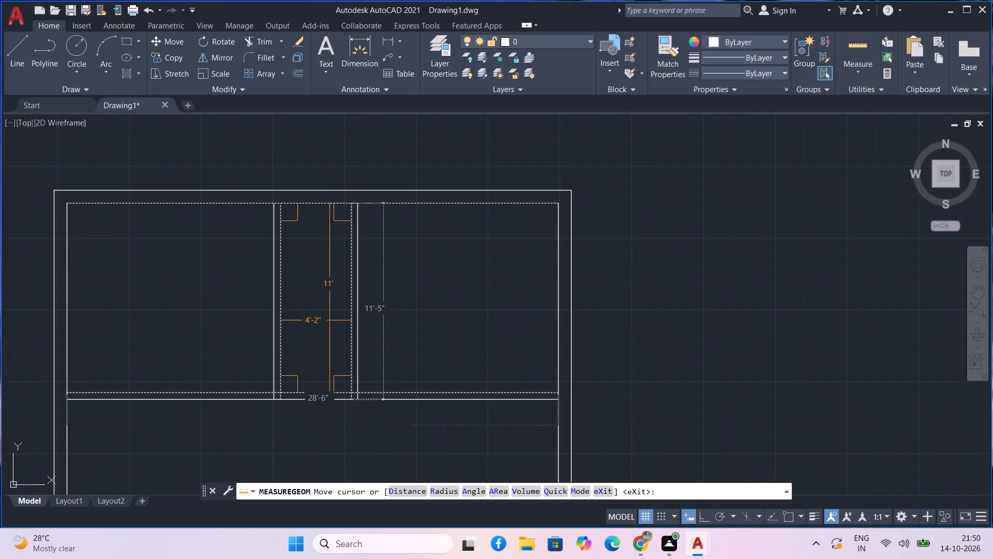
scroll(329, 319, "up", 2)
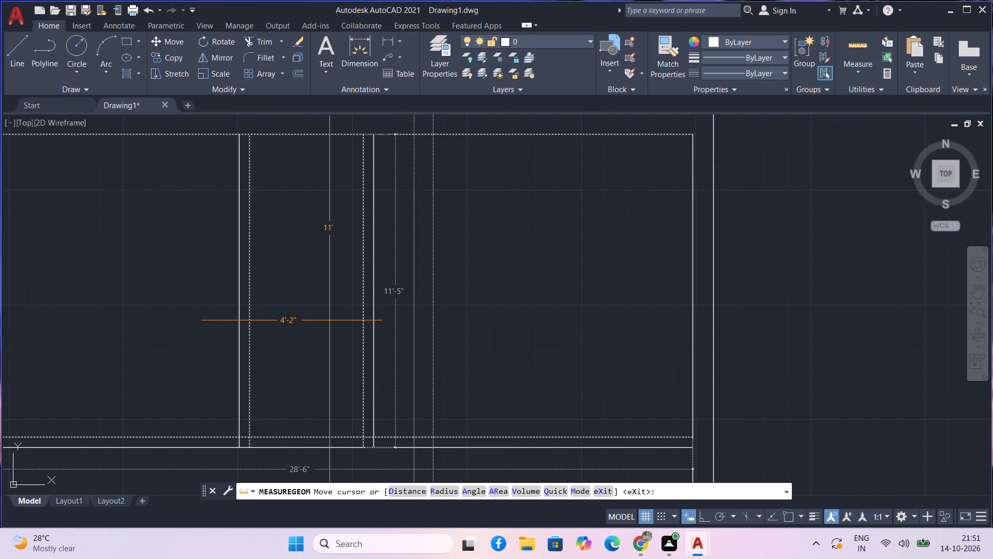
key("Escape")
scroll(329, 319, "down", 3)
middle_click_drag(329, 319, 324, 295)
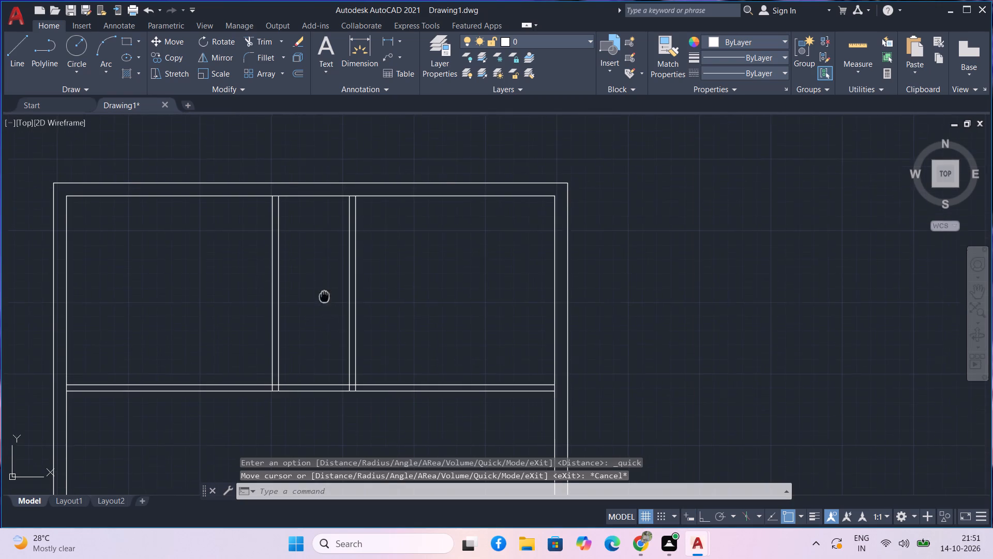
middle_click_drag(324, 295, 324, 294)
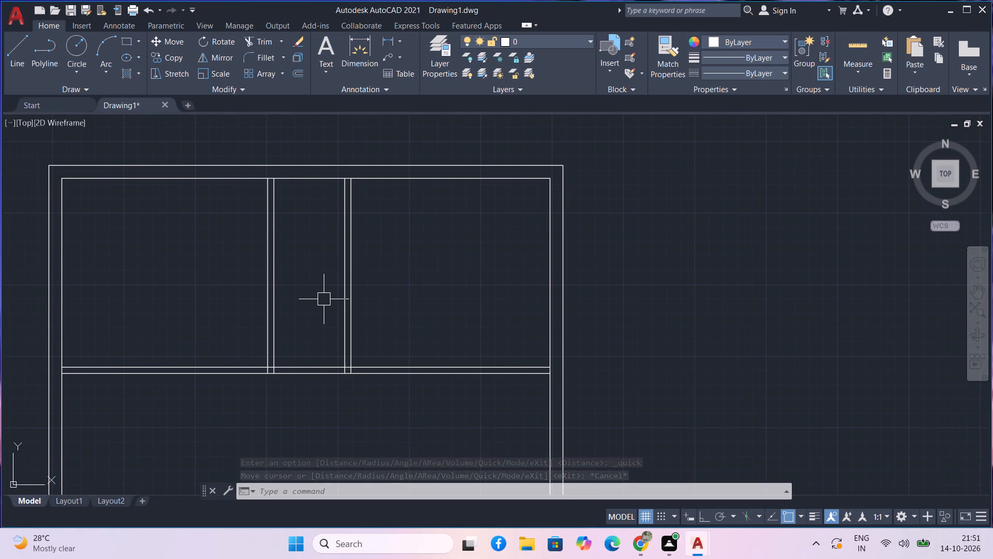
middle_click_drag(324, 299, 323, 314)
key("Escape")
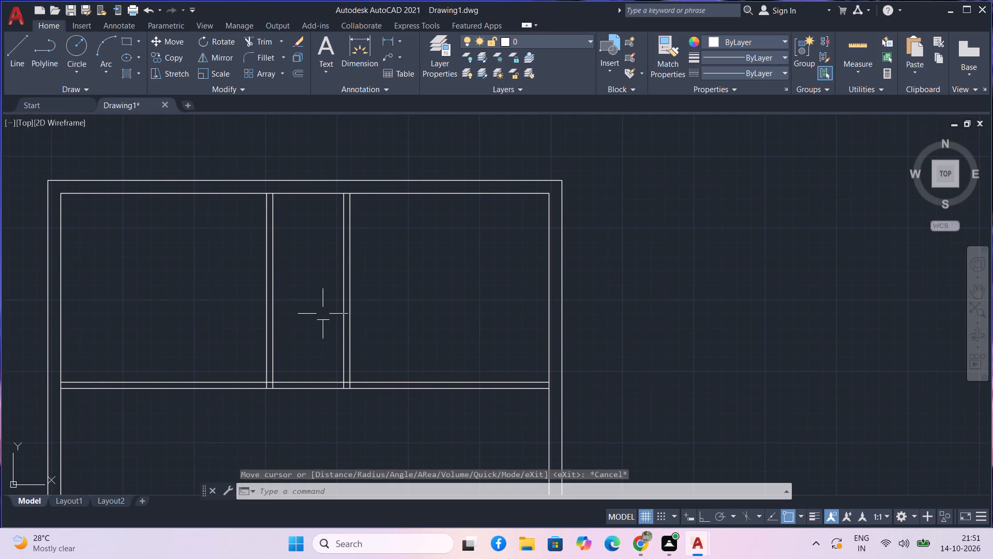
Offset the inner line of the top outer wall 5' downward.
type("o")
key("space")
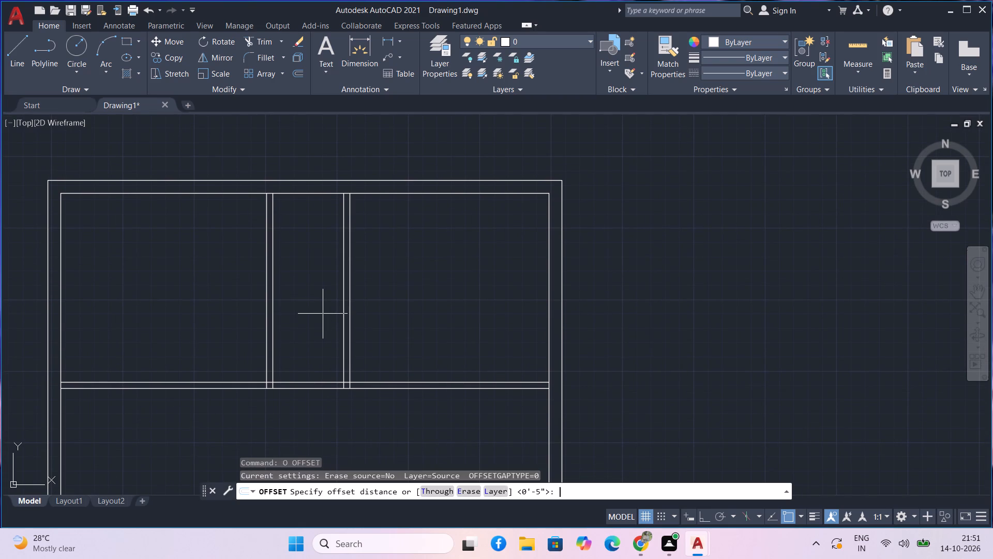
key("5")
key("apostrophe")
key("Return")
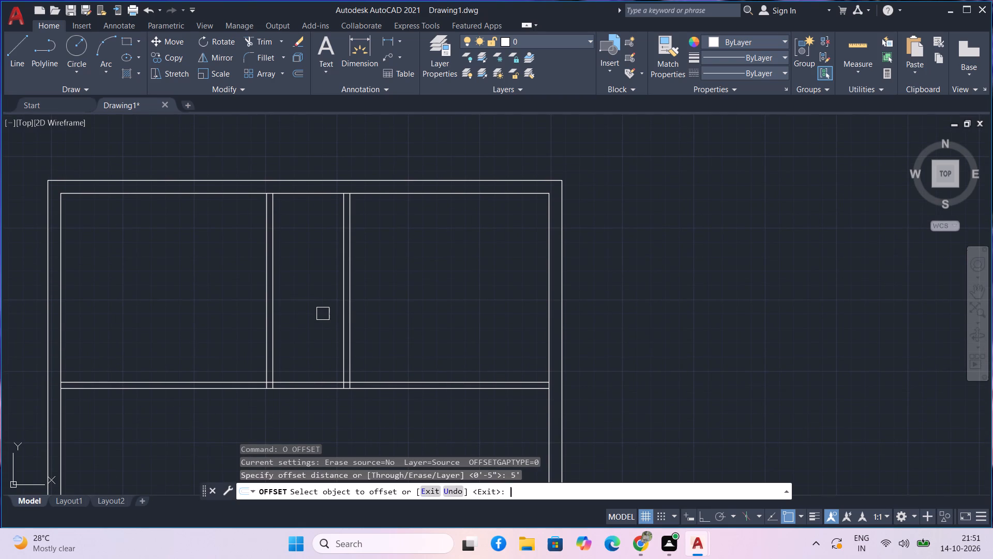
left_click(315, 196)
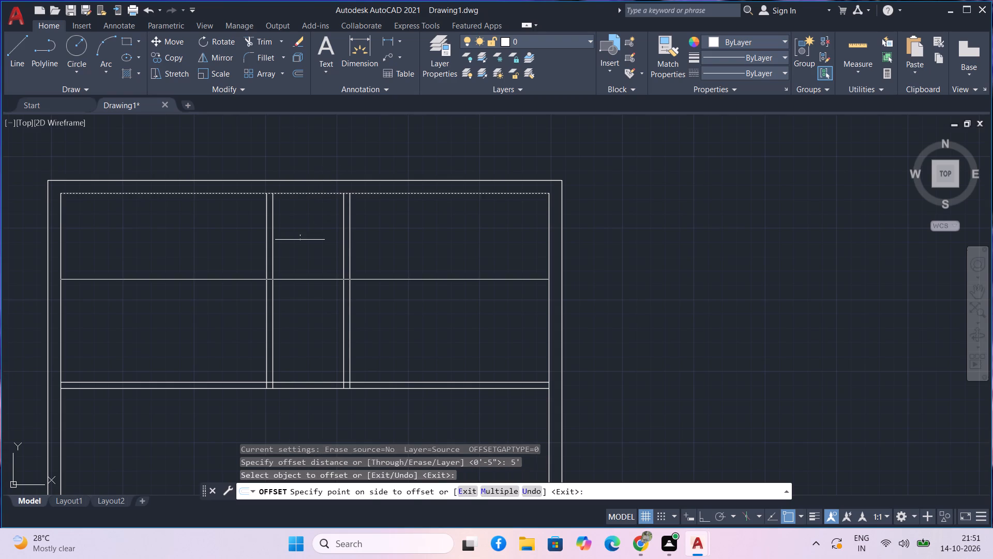
left_click(295, 262)
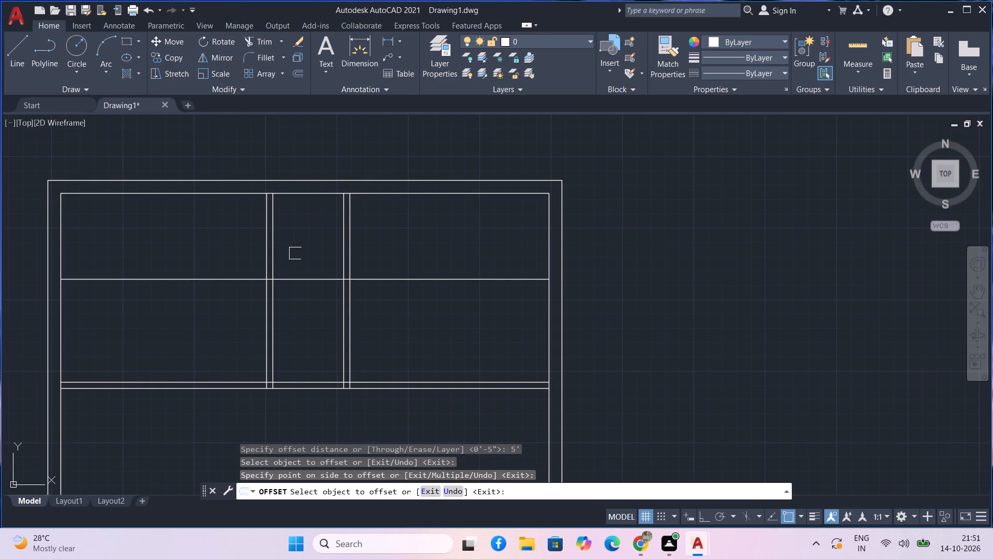
key("Escape")
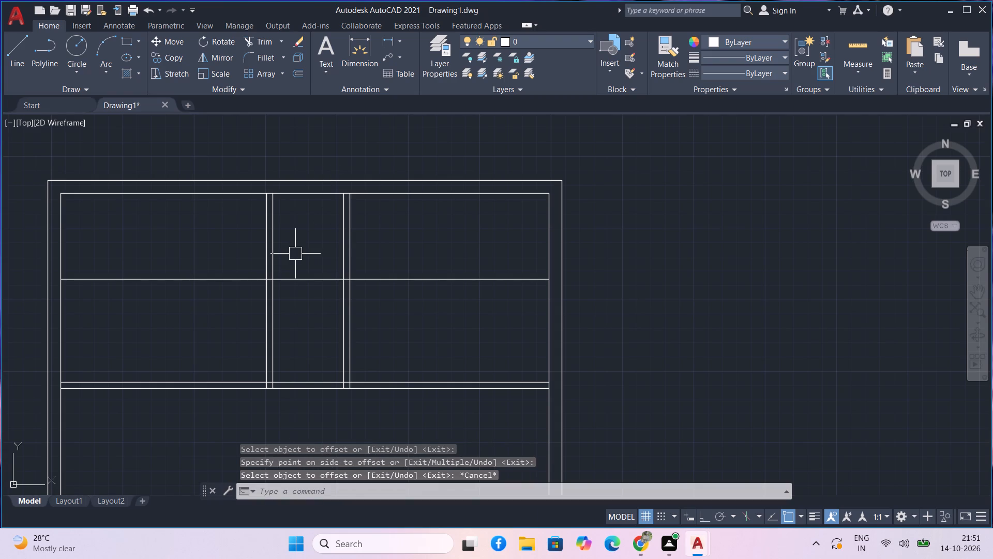
Trim the new horizontal line inside the top-left and top-right rooms, keeping only its part across the narrow middle bay.
type("tr")
key("space")
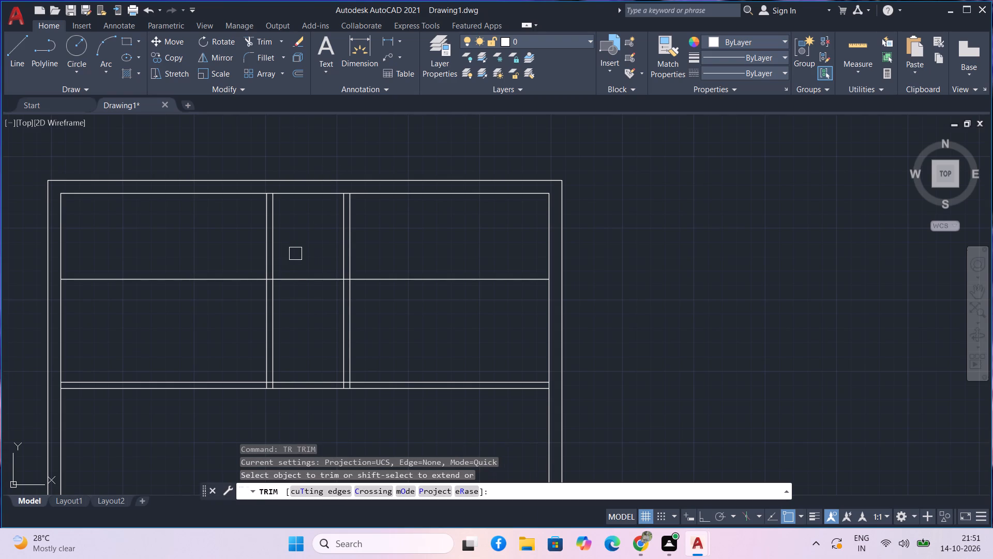
left_click_drag(455, 263, 457, 287)
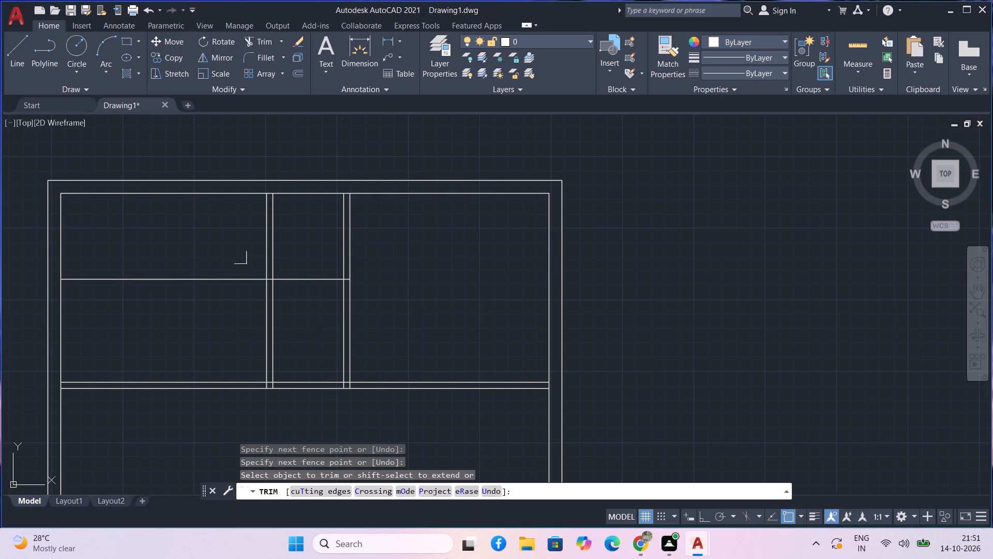
left_click_drag(233, 257, 214, 285)
Trim both lines of the upper horizontal partition between the two vertical partitions, opening the bottom of the middle bay.
left_click_drag(300, 345, 305, 410)
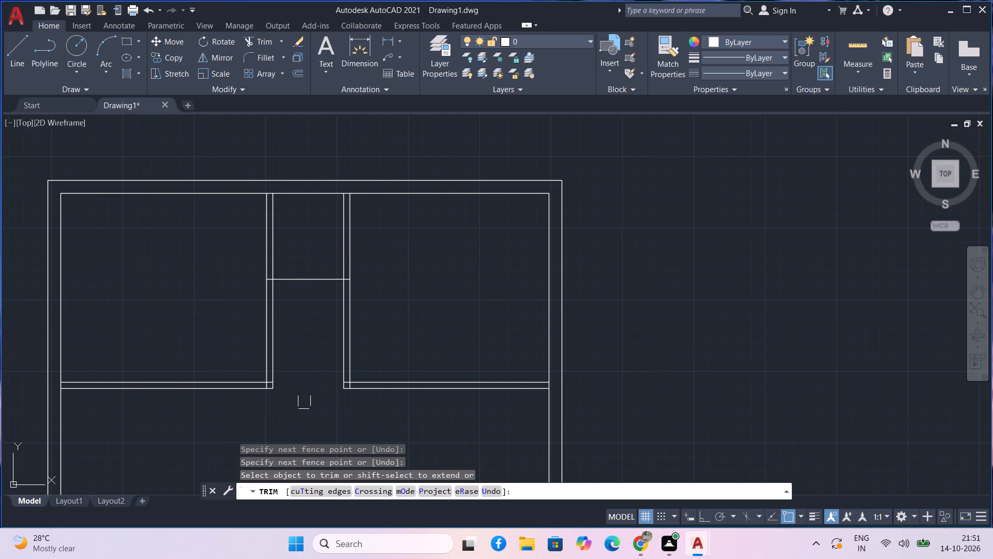
scroll(312, 389, "up", 2)
scroll(402, 378, "up", 4)
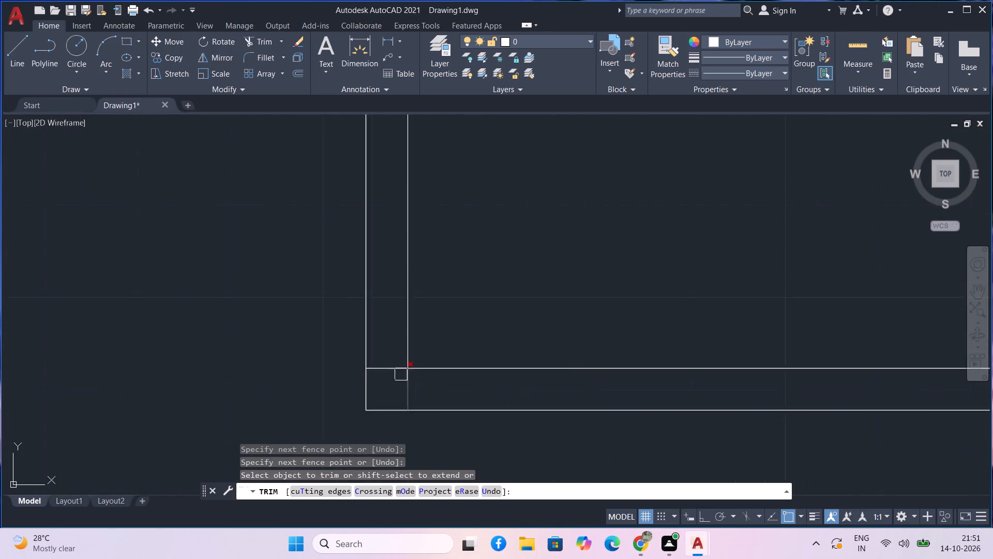
scroll(381, 379, "down", 4)
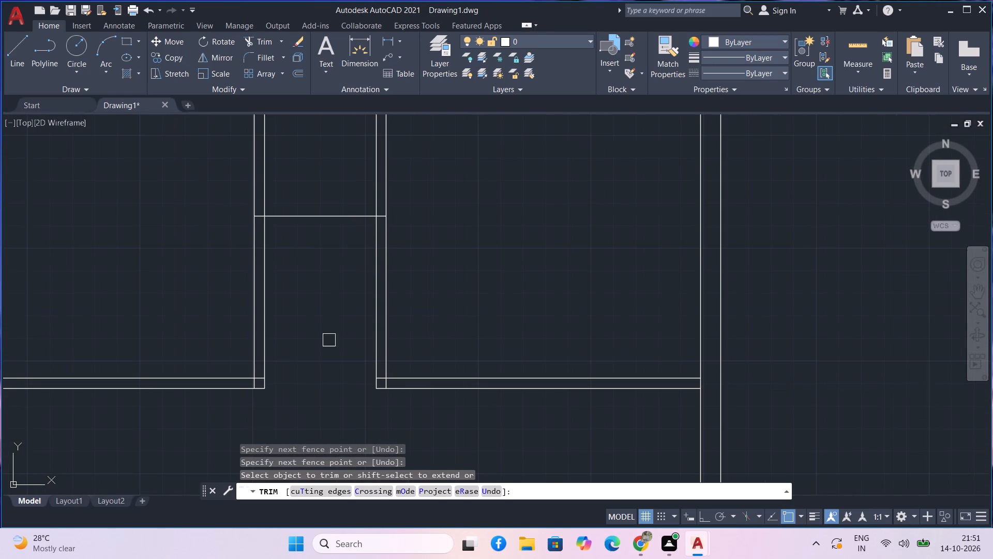
middle_click_drag(343, 306, 349, 356)
key("Escape")
Offset the short horizontal line in the middle bay 4.5" upward to form its partition wall.
type("o")
key("space")
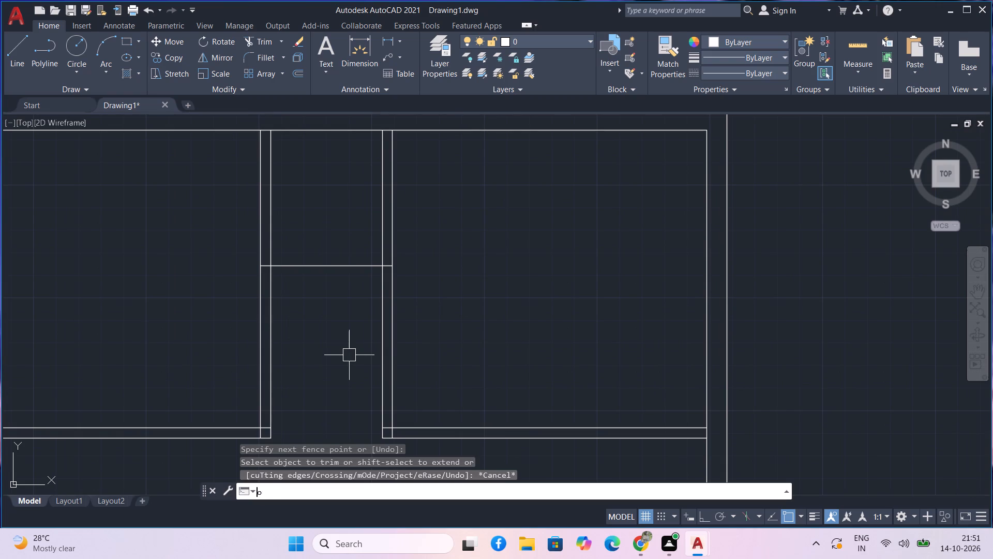
type("4.5")
key("Return")
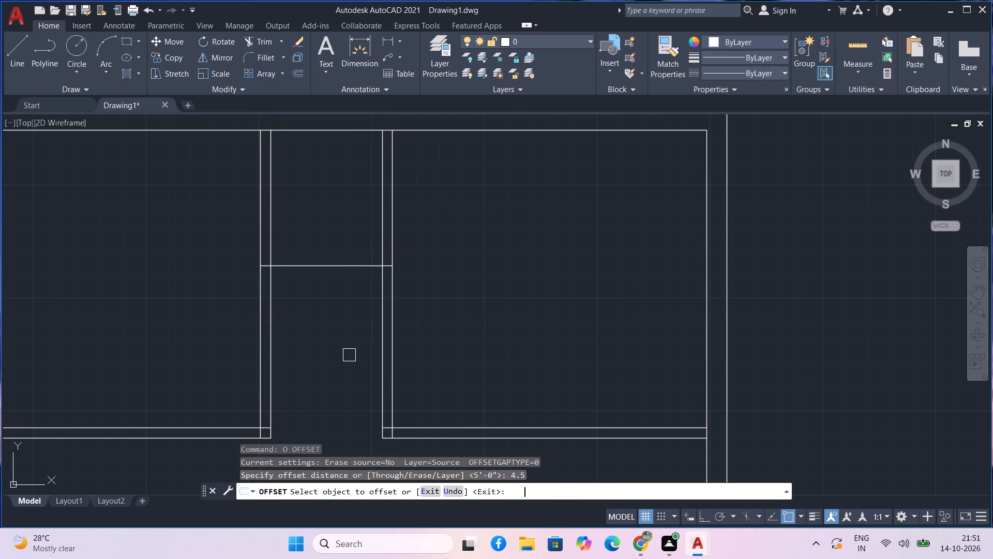
left_click(350, 262)
left_click(349, 271)
key("space")
Offset the upper line of the horizontal partition below the top-left and top-right rooms 3" upward on both sides.
middle_click_drag(333, 238, 331, 248)
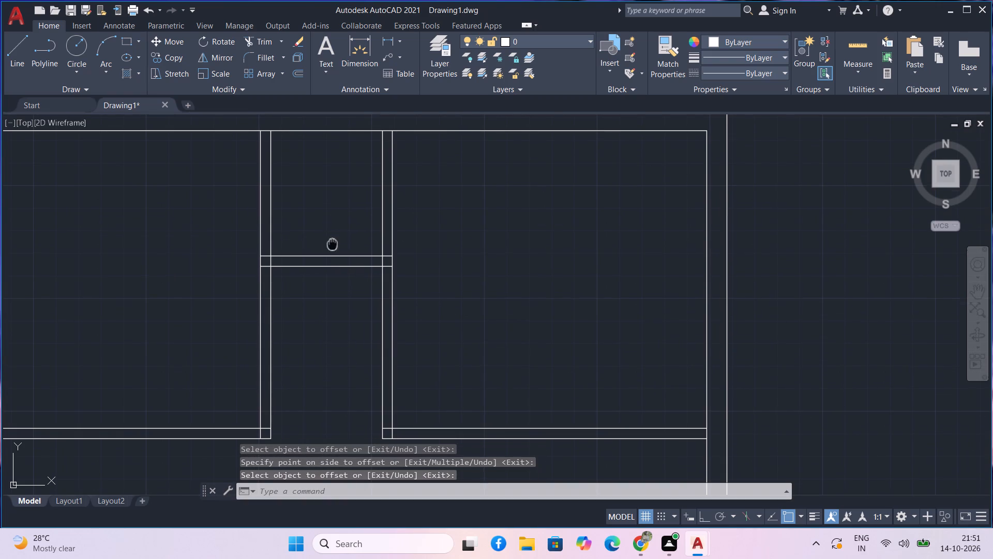
middle_click_drag(331, 248, 330, 259)
middle_click_drag(330, 257, 329, 227)
middle_click_drag(322, 323, 321, 323)
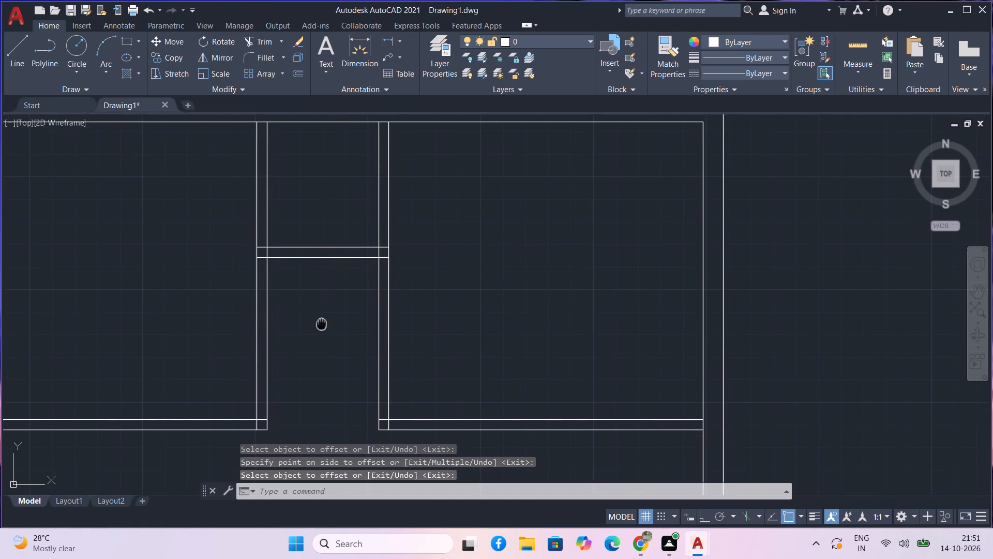
middle_click_drag(321, 323, 317, 304)
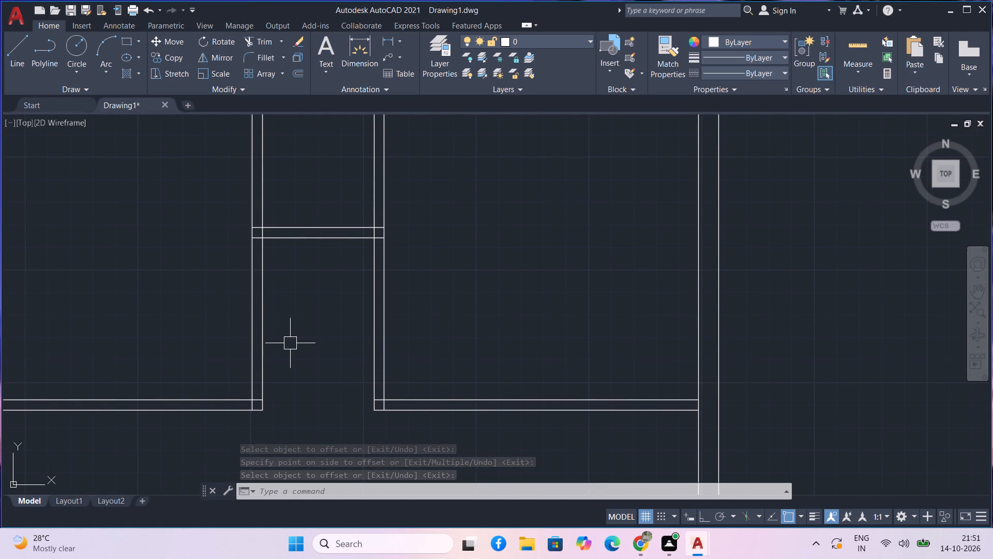
middle_click_drag(289, 342, 284, 335)
type("o")
key("space")
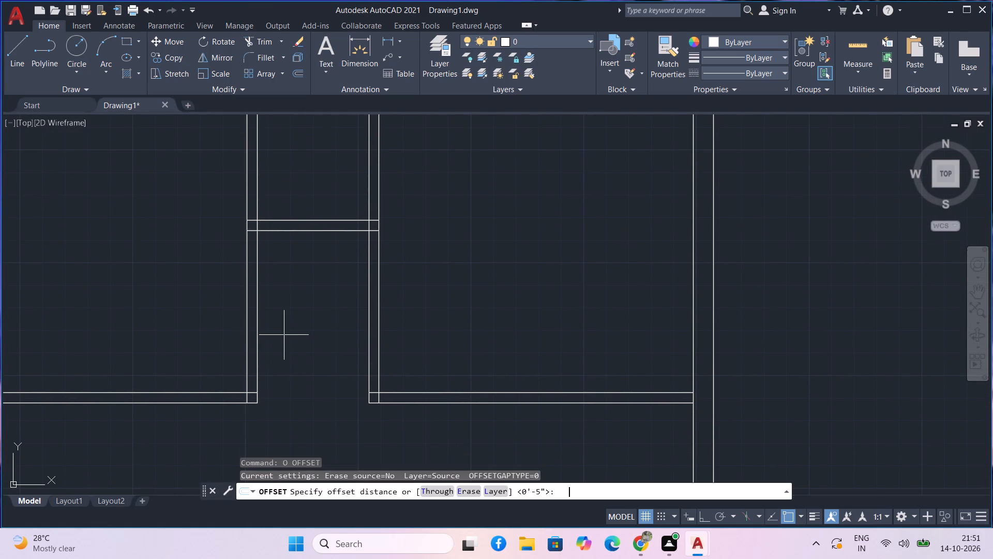
key("3")
key("Return")
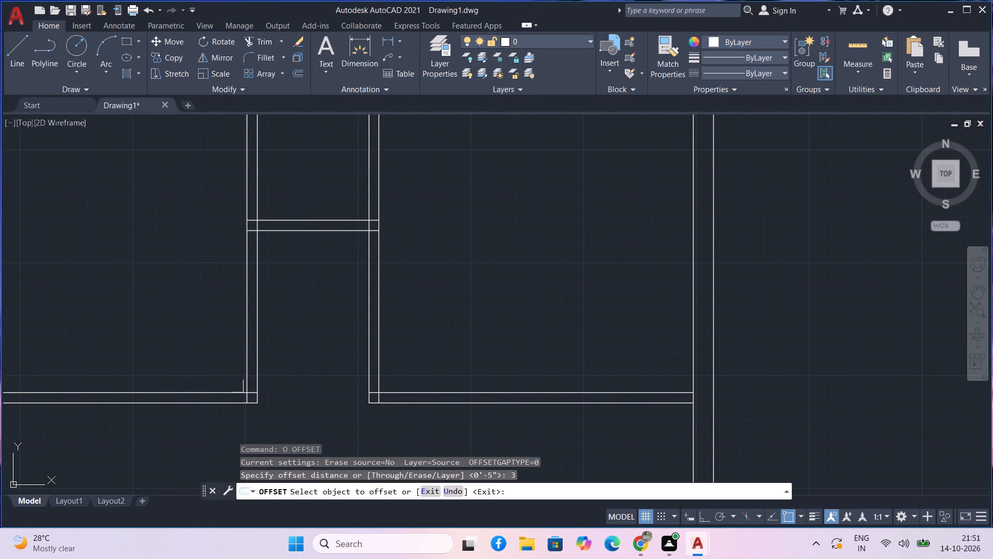
left_click(228, 391)
left_click(228, 361)
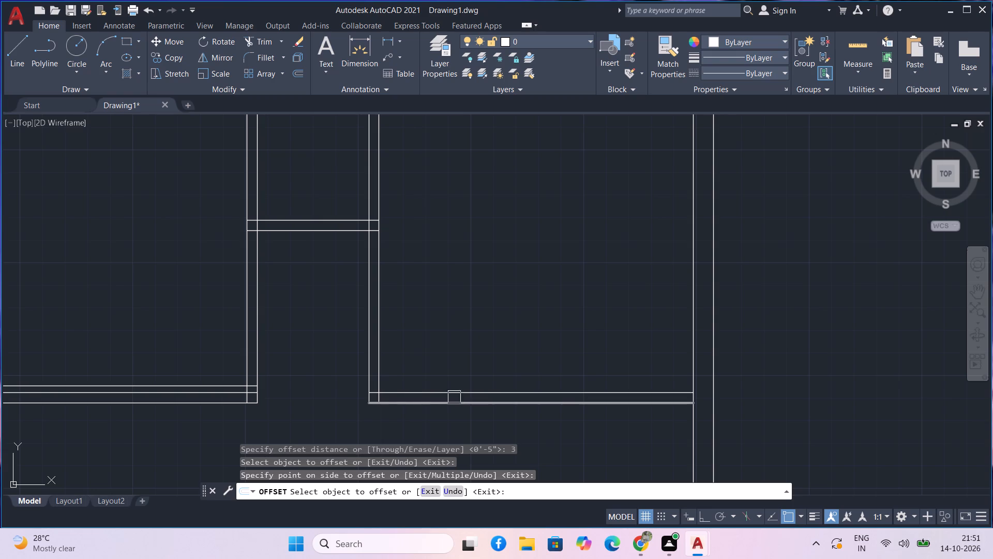
left_click(455, 394)
left_click(457, 372)
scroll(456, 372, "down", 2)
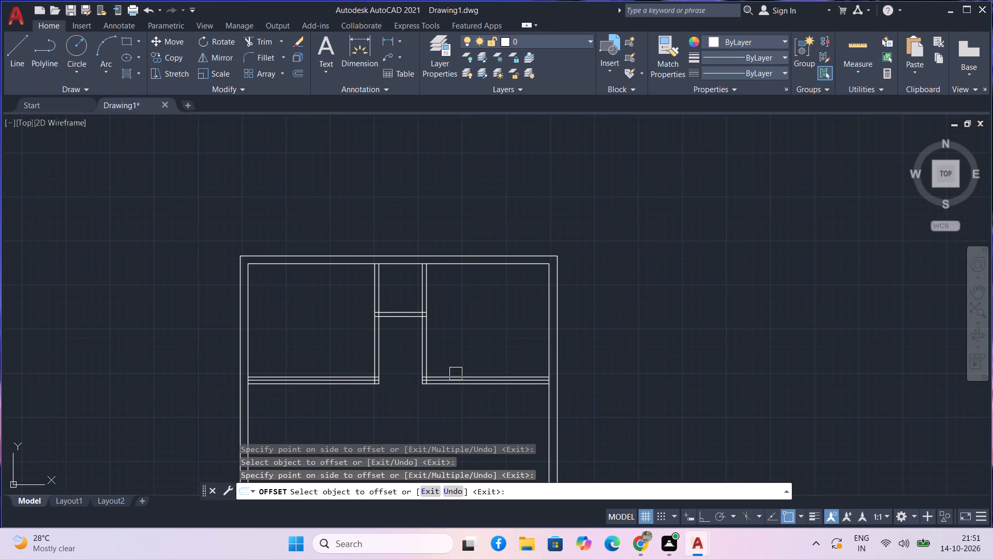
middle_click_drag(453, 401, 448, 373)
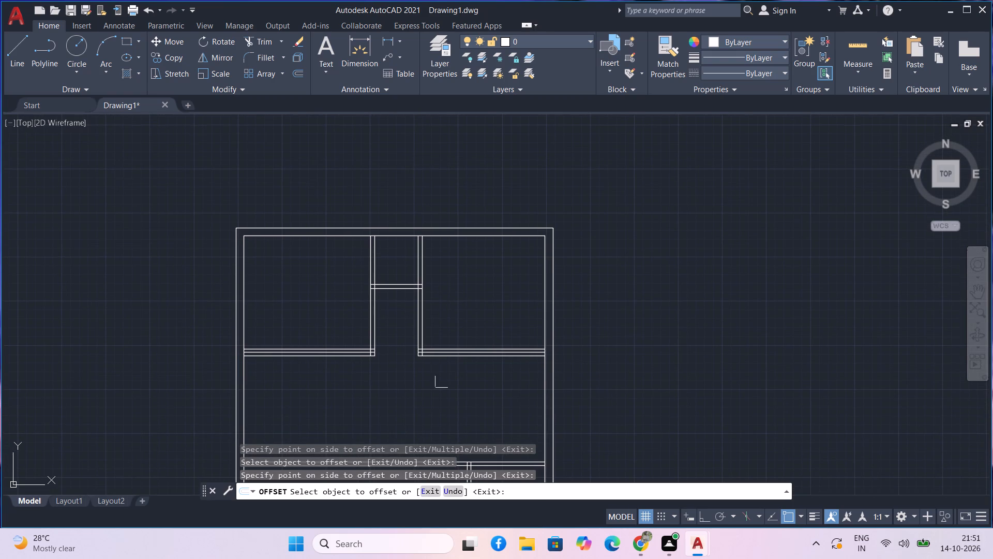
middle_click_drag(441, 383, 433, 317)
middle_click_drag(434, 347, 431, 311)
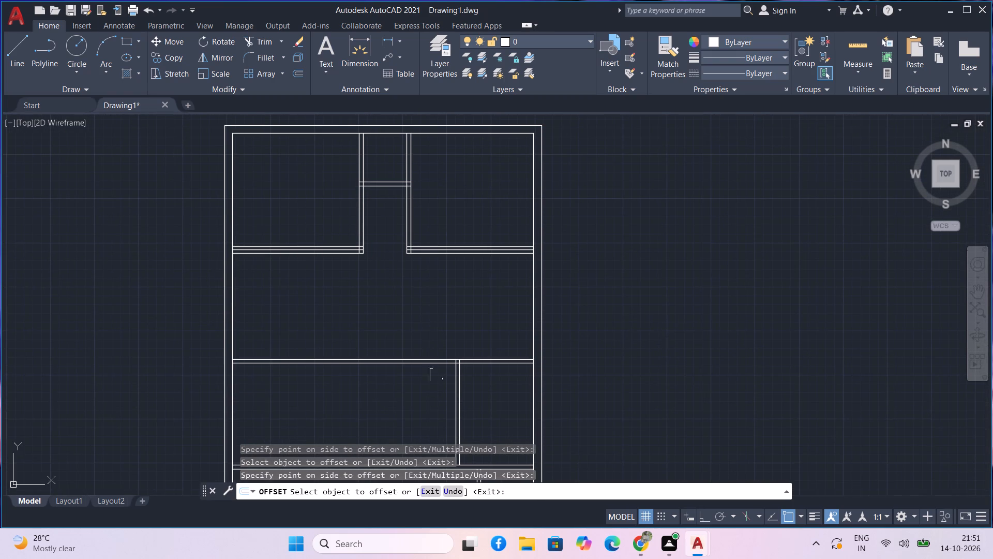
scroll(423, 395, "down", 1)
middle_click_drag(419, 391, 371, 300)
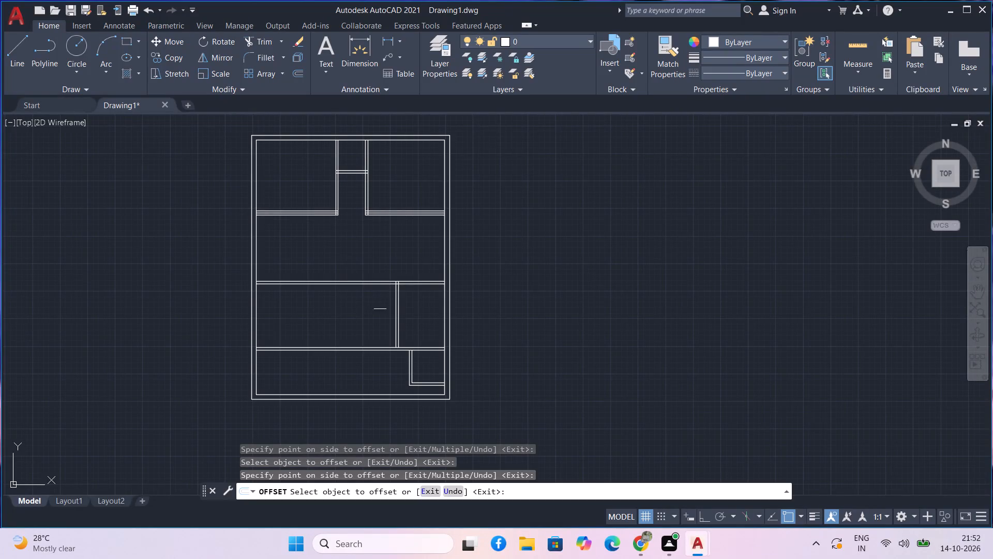
Offset the upper line of the horizontal partition above the bottom strip 3" upward.
scroll(408, 334, "up", 3)
left_click(394, 369)
left_click(394, 344)
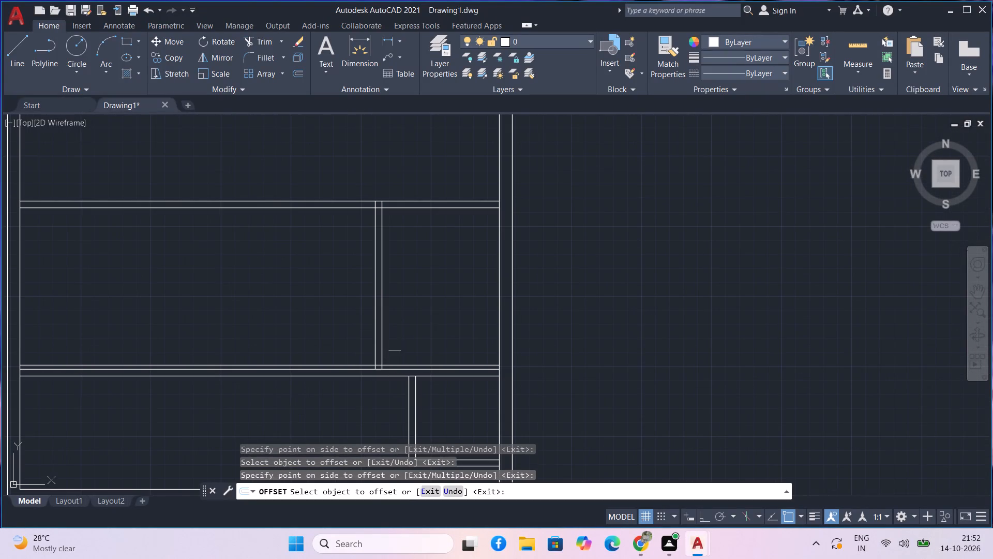
scroll(310, 313, "down", 1)
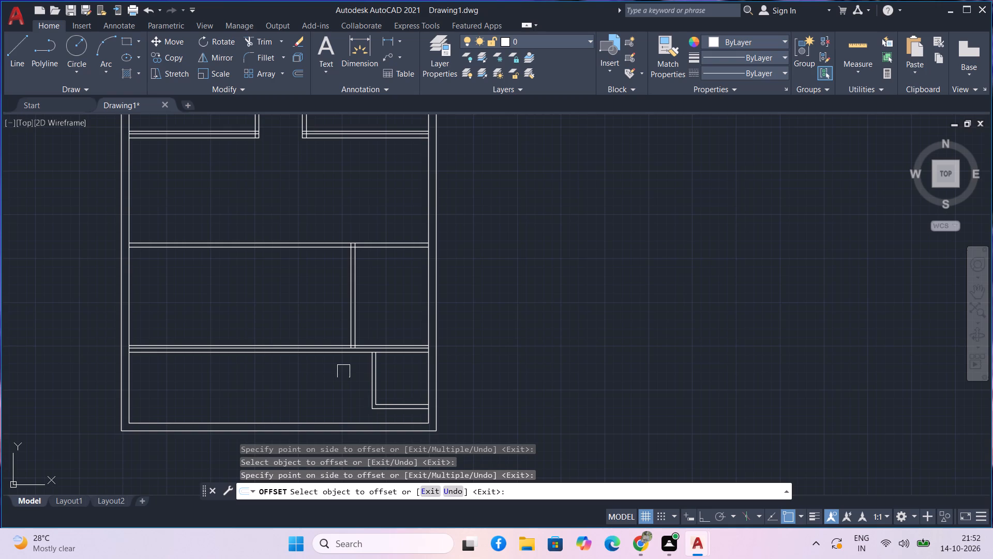
key("Escape")
Trim away the small L-shaped partition walls in the bottom-right corner of the plan.
type("tr")
key("space")
left_click_drag(349, 373, 356, 377)
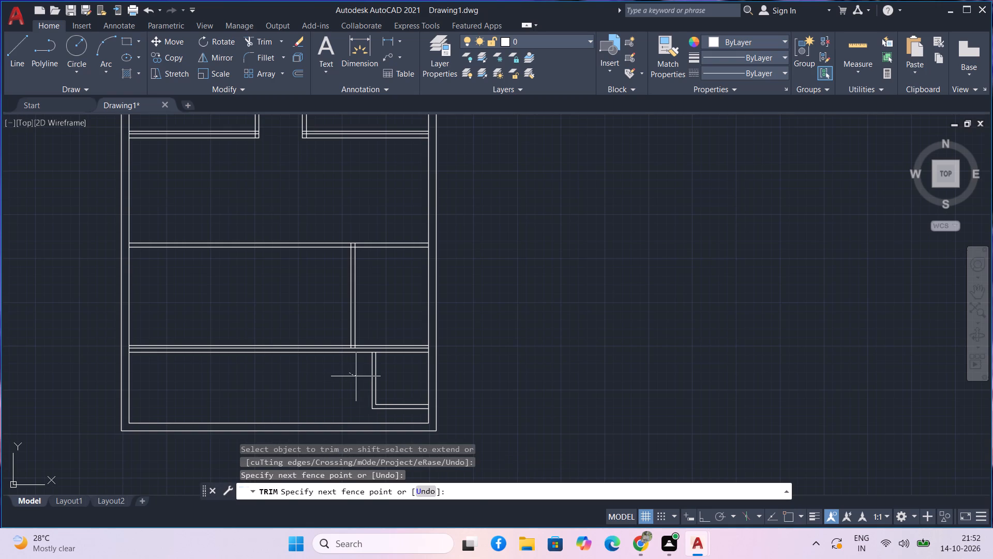
left_click_drag(356, 377, 392, 411)
left_click_drag(392, 411, 392, 413)
key("Escape")
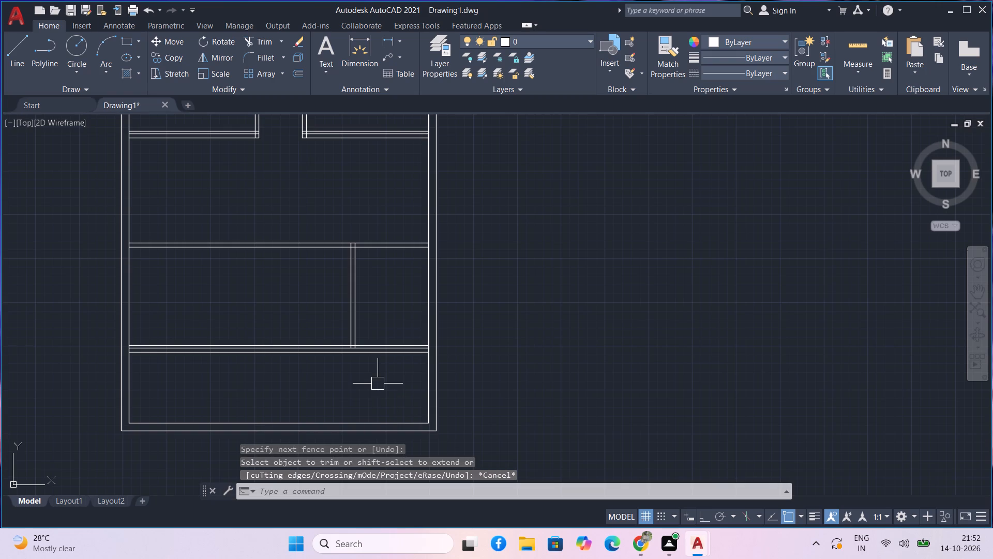
Offset the line 3" above the lowest horizontal partition 3' upward across the rooms above it.
scroll(374, 376, "up", 2)
middle_click_drag(374, 376, 372, 425)
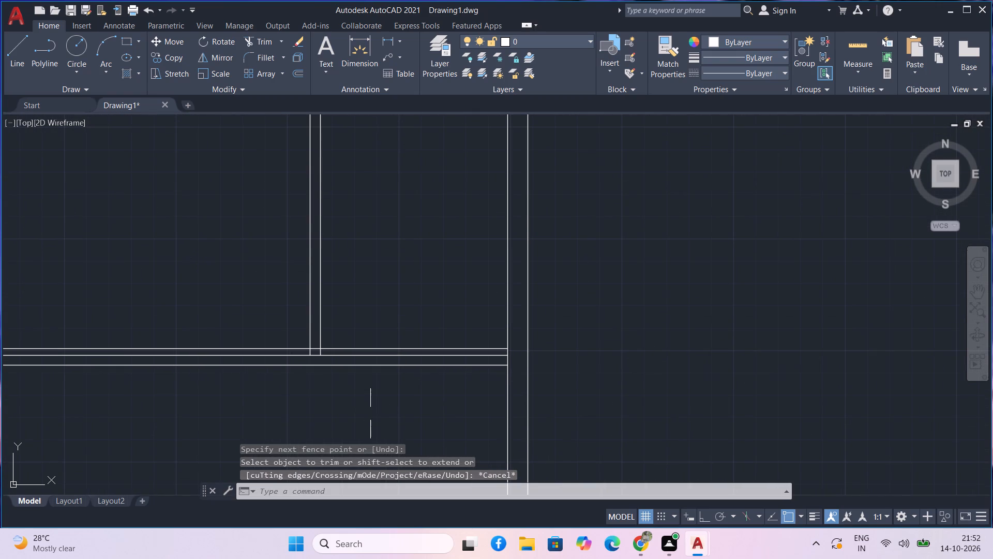
type("o")
key("space")
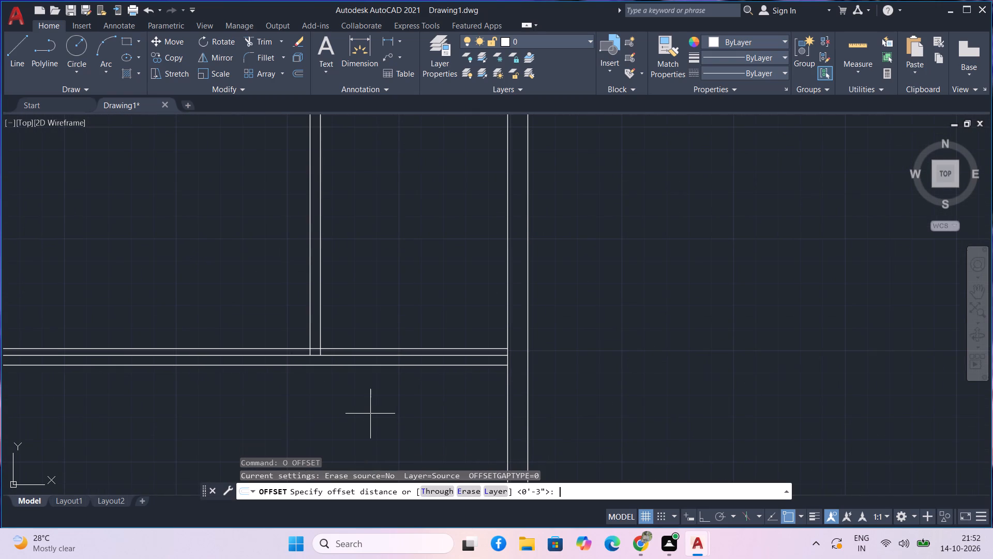
key("3")
key("apostrophe")
key("Return")
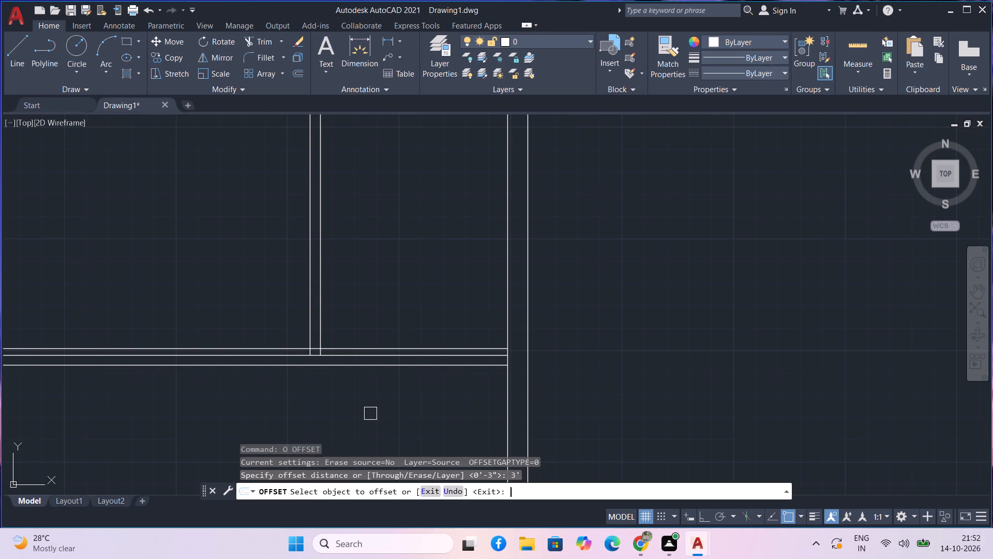
middle_click_drag(369, 391, 372, 401)
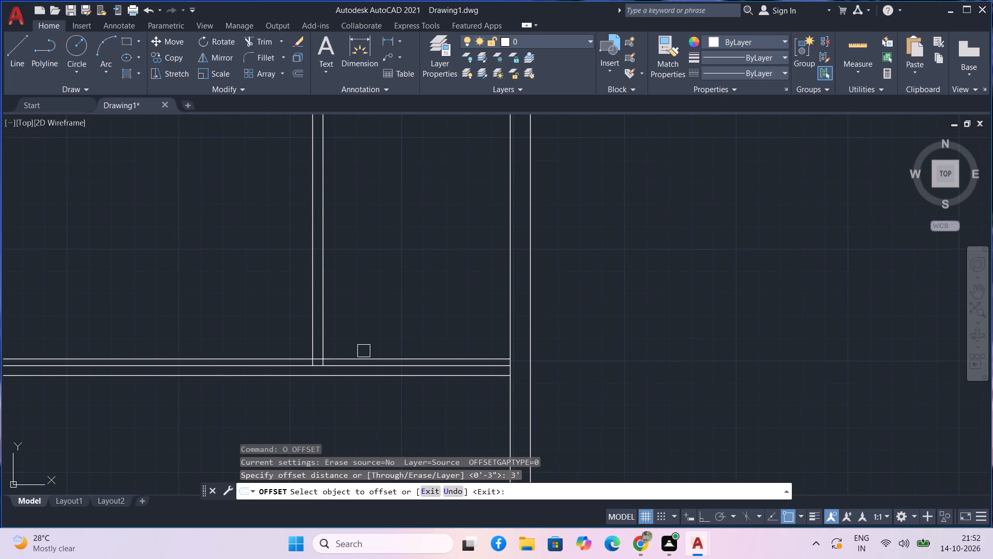
left_click(364, 356)
left_click(383, 263)
scroll(380, 263, "down", 3)
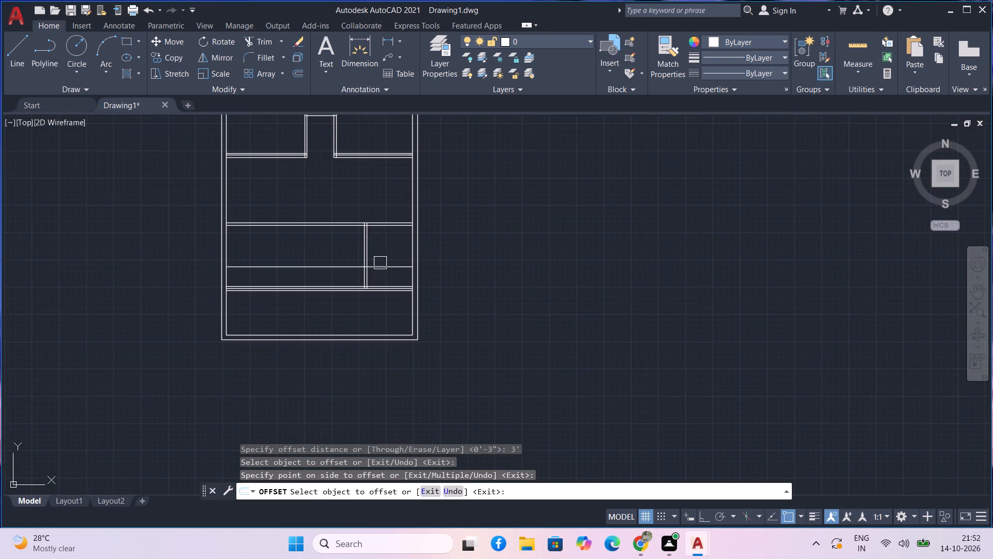
Offset the lines 3" above the upper horizontal partition 3' upward in both the top-left and top-right rooms.
middle_click_drag(380, 263, 382, 341)
scroll(296, 223, "up", 2)
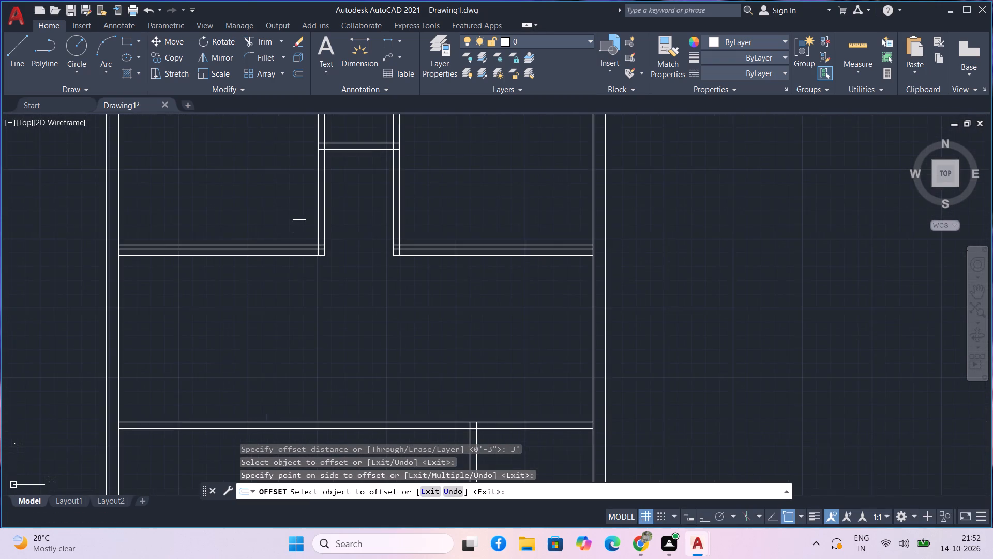
scroll(298, 229, "up", 2)
left_click(298, 269)
left_click(293, 220)
scroll(293, 220, "down", 1)
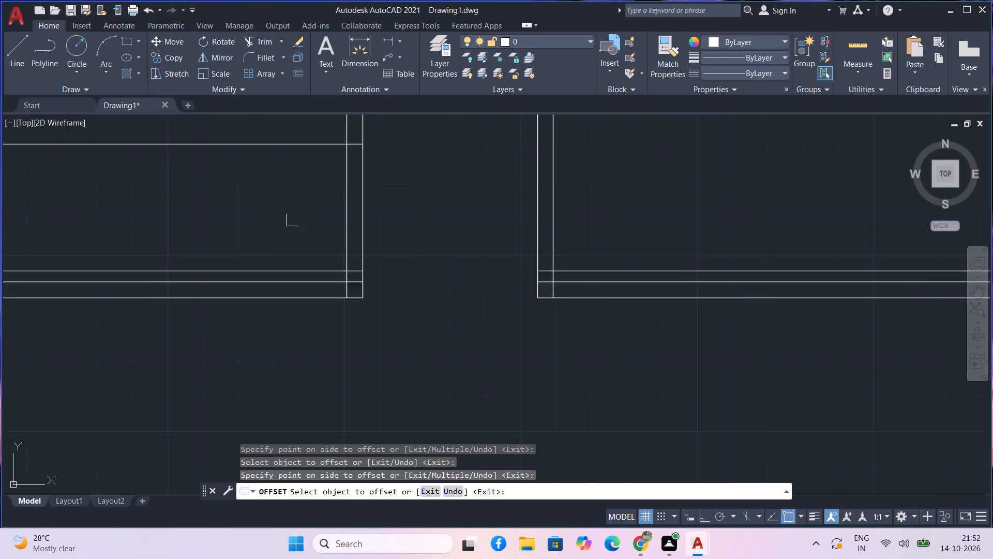
scroll(293, 220, "down", 1)
scroll(433, 240, "up", 3)
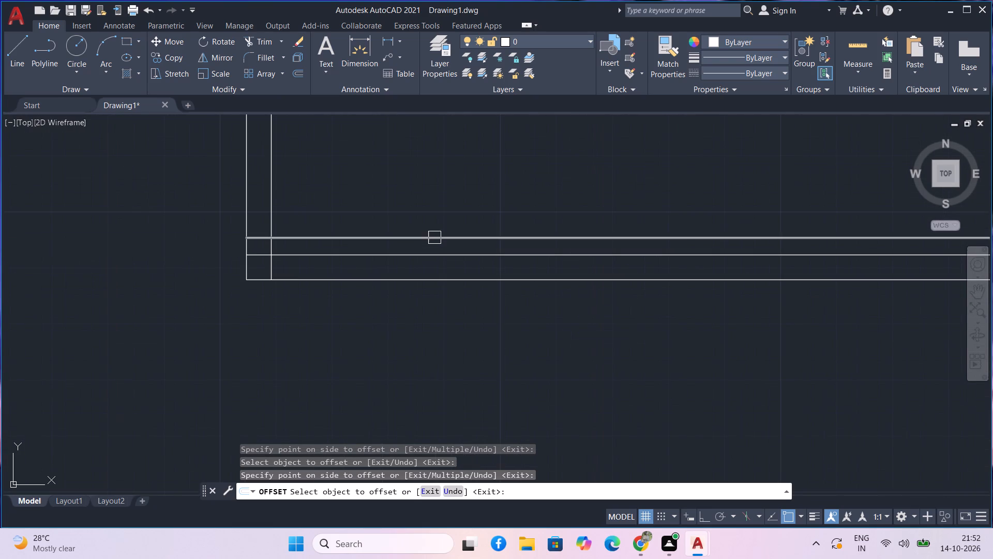
left_click(435, 238)
left_click(428, 204)
scroll(428, 204, "down", 2)
middle_click_drag(428, 204, 427, 357)
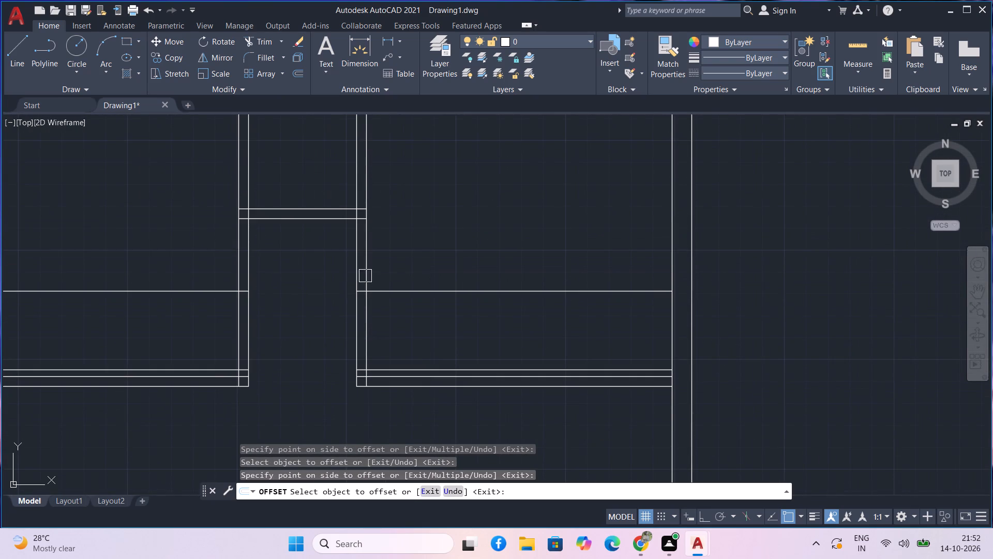
middle_click_drag(342, 257, 333, 325)
scroll(277, 295, "up", 1)
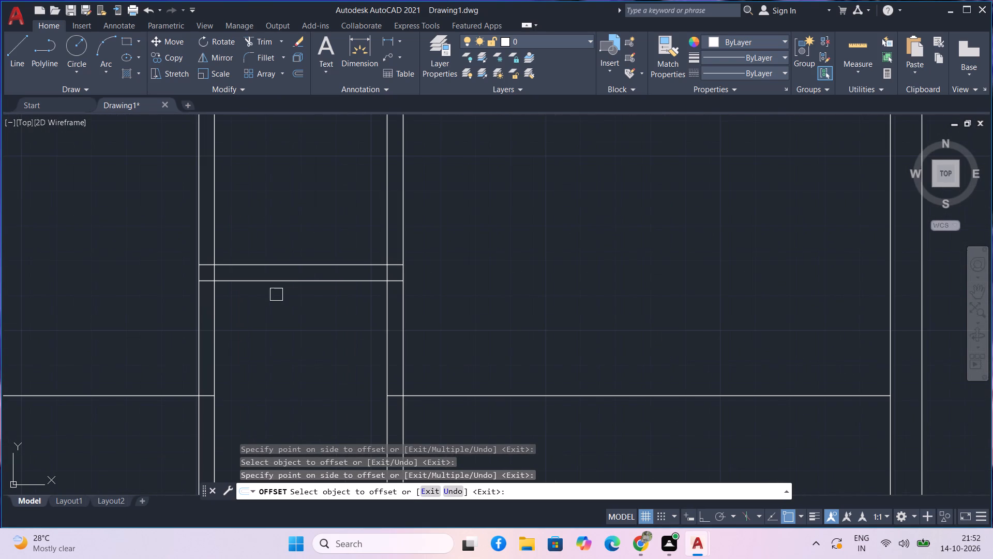
key("Escape")
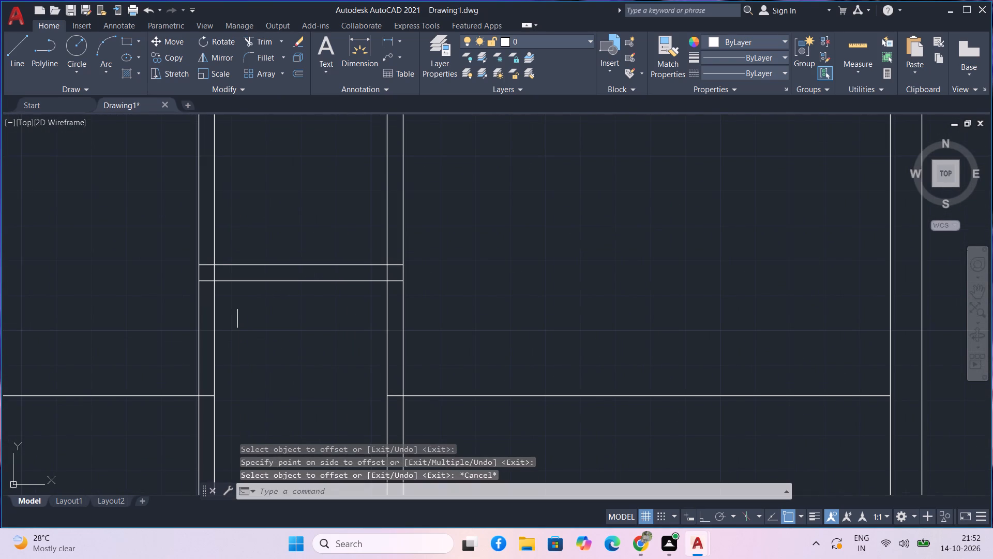
Offset the bay-side line of the middle bay's left vertical partition 3" to the right.
type("o")
key("space")
key("3")
key("Return")
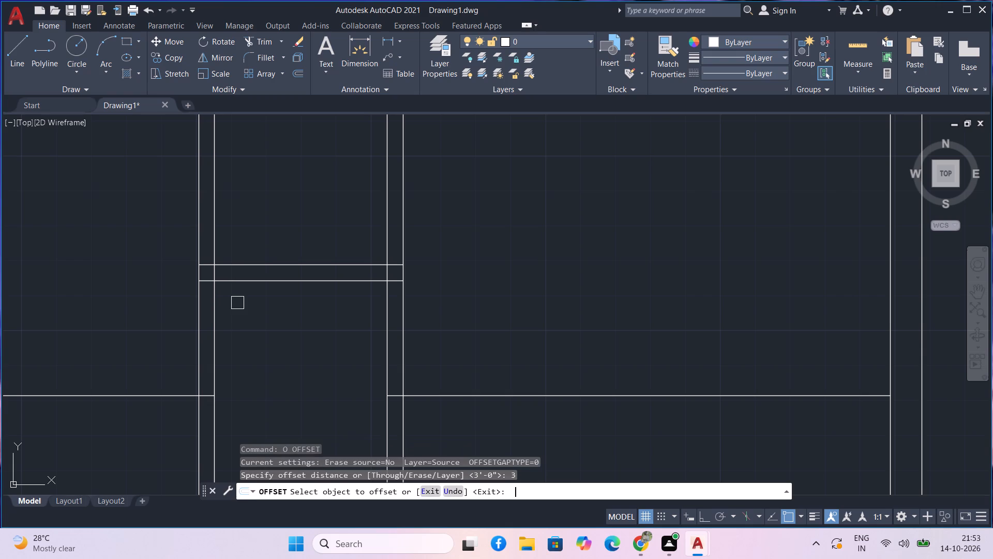
left_click(217, 298)
left_click(244, 304)
key("Escape")
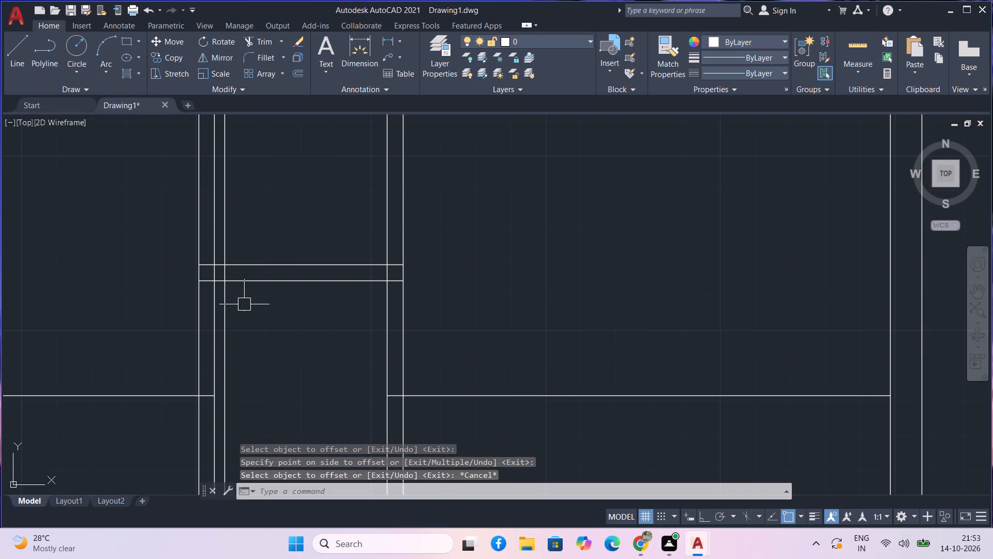
Offset the new vertical line in the middle bay 3' to the right to mark the door opening's far side.
type("o")
key("space")
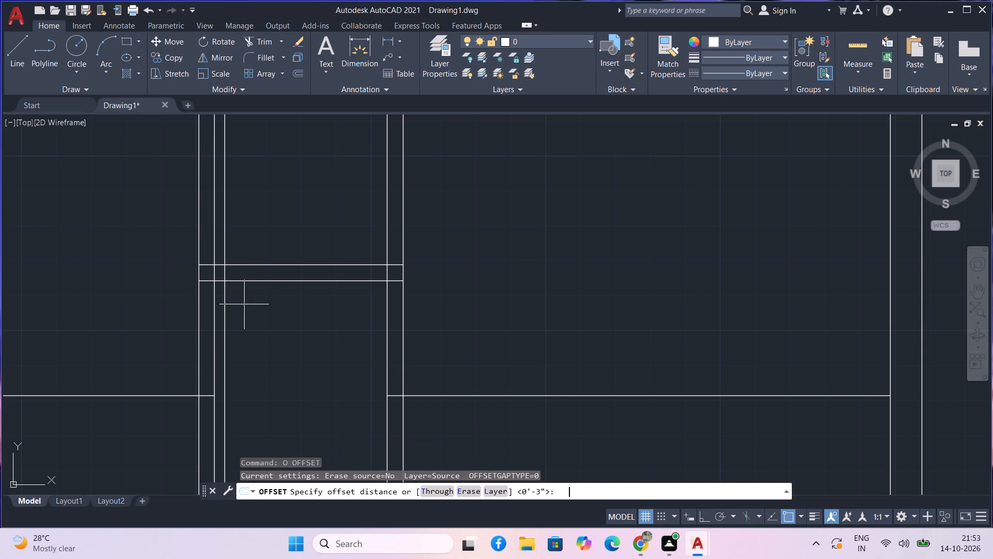
type("3'")
key("Return")
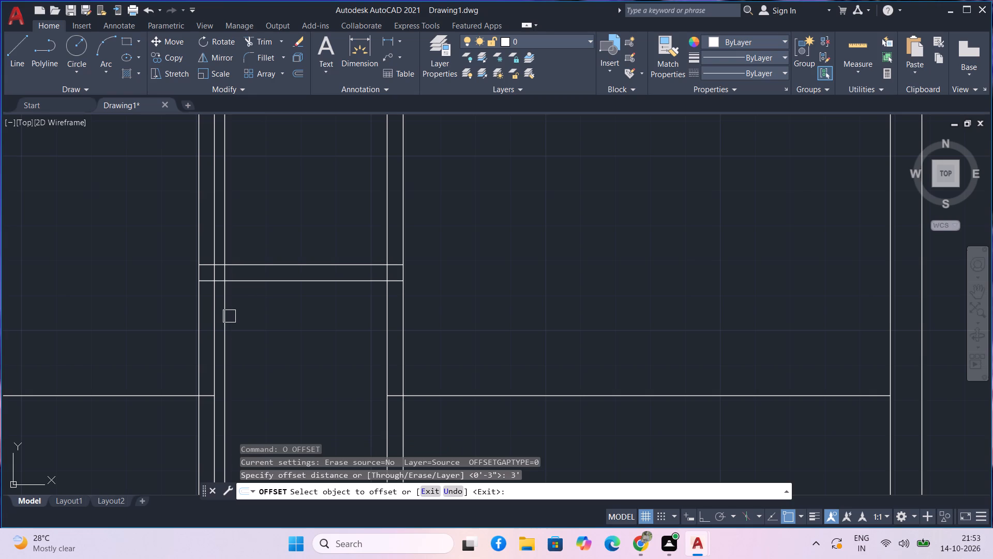
left_click_drag(229, 316, 234, 316)
left_click(307, 326)
key("Escape")
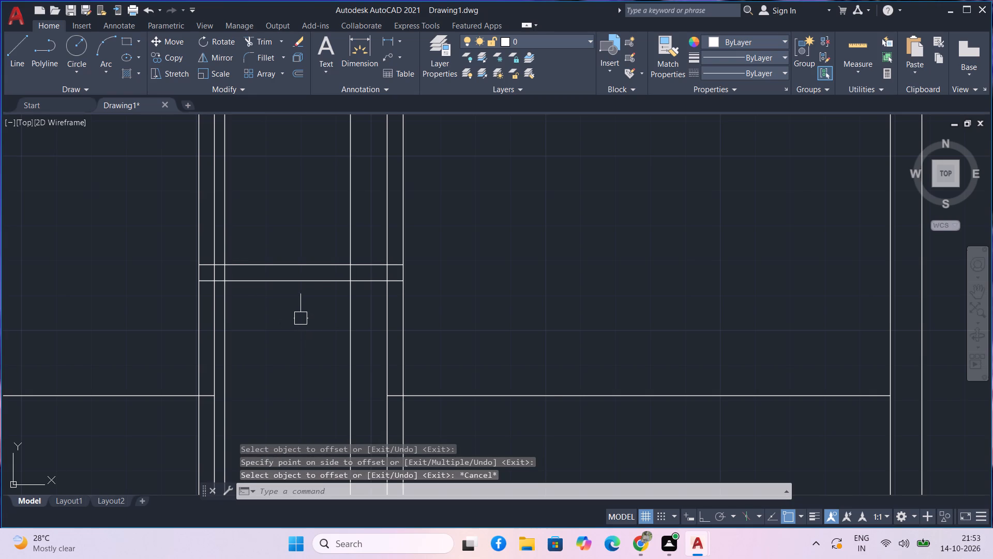
Trim the middle bay's short partition between the two marking lines and remove their excess, leaving a 3' door opening.
type("tr")
key("space")
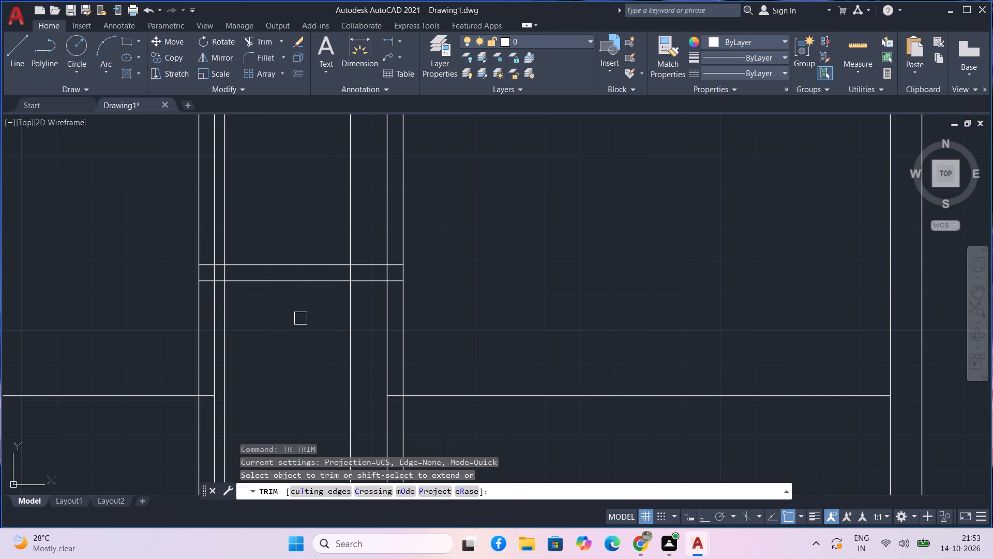
left_click_drag(300, 318, 295, 288)
left_click_drag(298, 303, 271, 244)
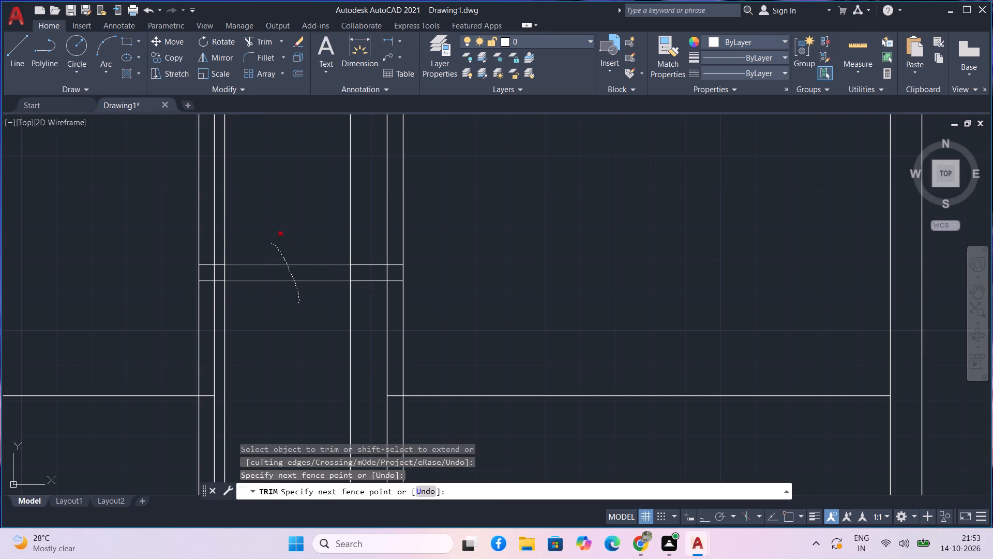
left_click_drag(271, 244, 217, 313)
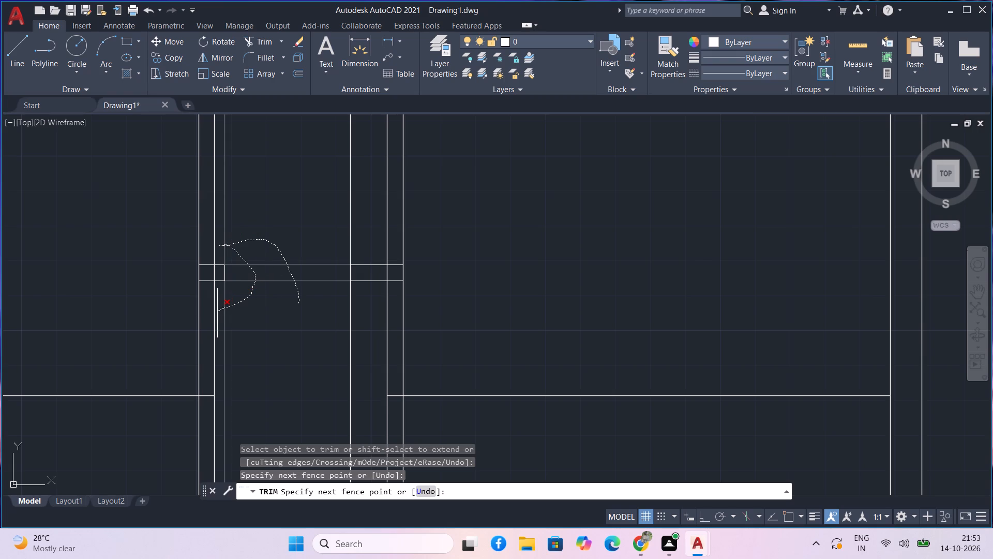
left_click_drag(217, 313, 337, 333)
left_click_drag(337, 333, 332, 240)
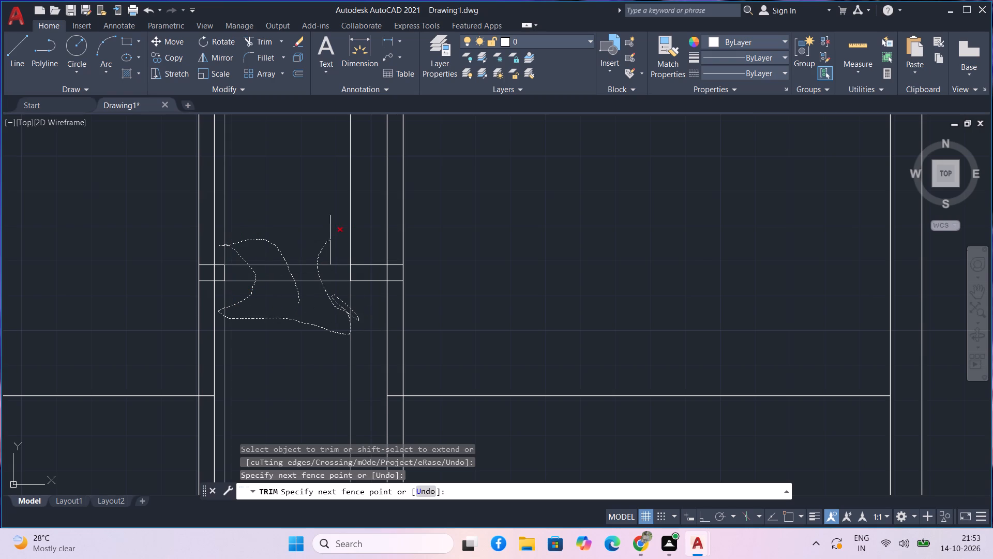
left_click_drag(332, 240, 305, 300)
Trim both vertical partitions between their 3' marking lines and remove the excess marking lines in the top rooms, forming door openings.
middle_click_drag(295, 332, 291, 275)
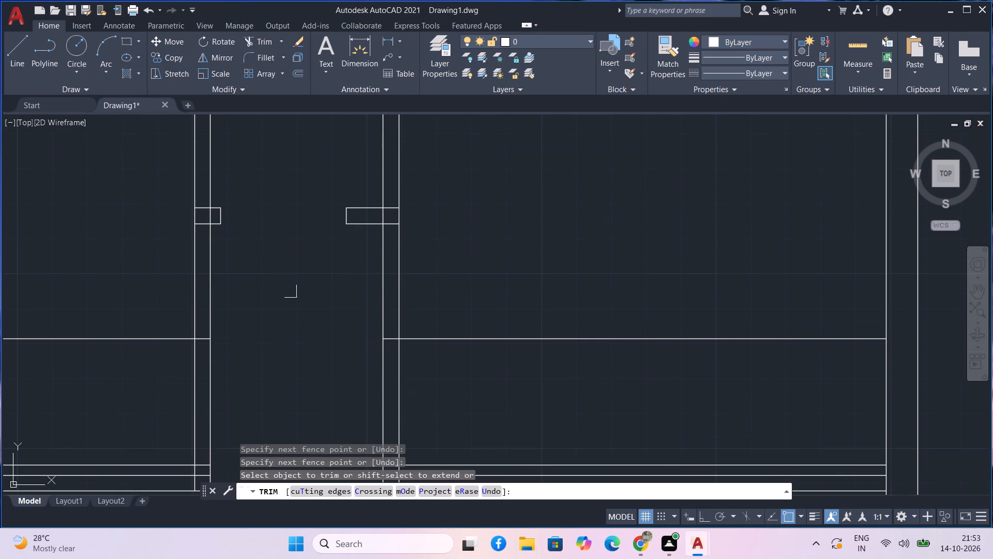
middle_click_drag(283, 319, 285, 308)
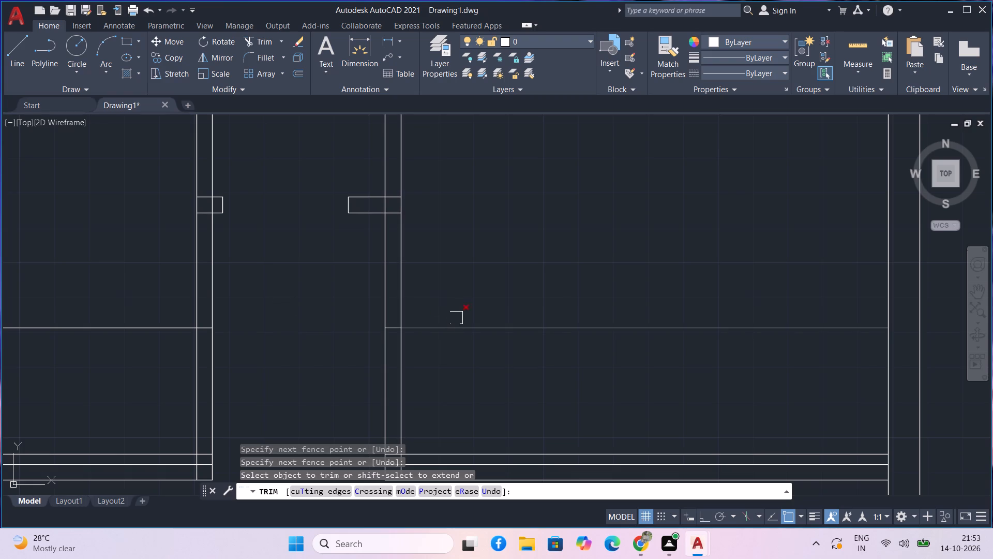
left_click(462, 326)
left_click_drag(456, 353, 362, 362)
left_click_drag(306, 362, 238, 375)
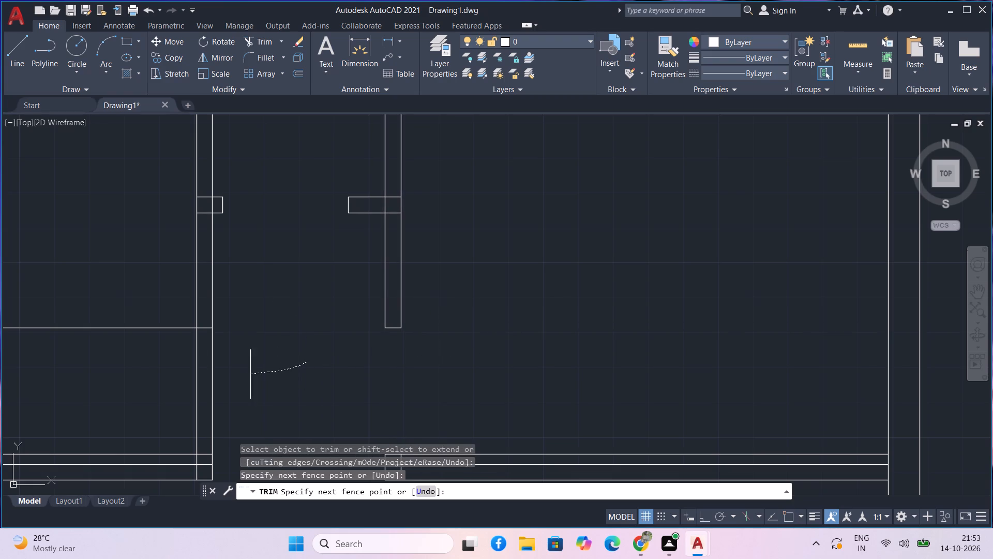
left_click_drag(238, 375, 94, 295)
scroll(131, 341, "down", 1)
middle_click_drag(131, 341, 176, 243)
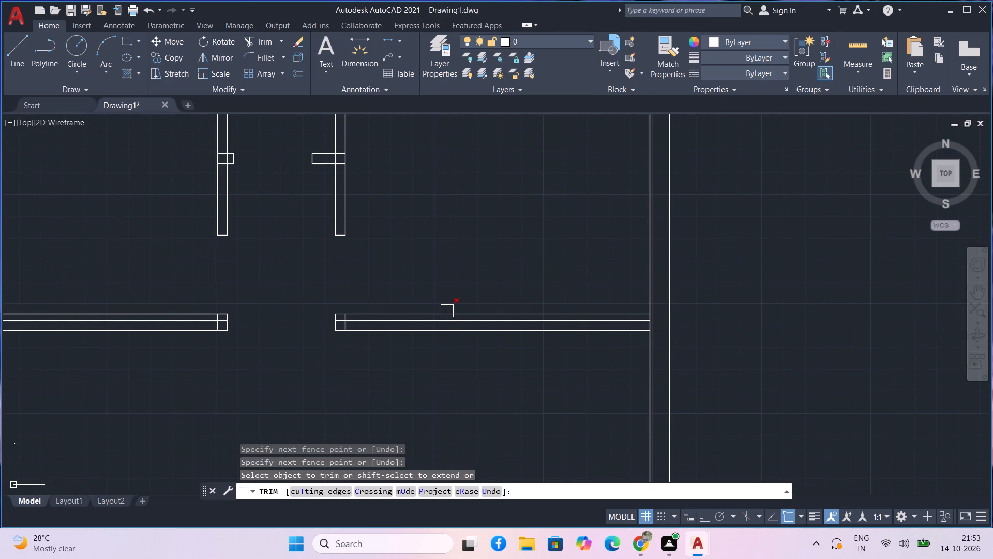
left_click(446, 310)
left_click(168, 310)
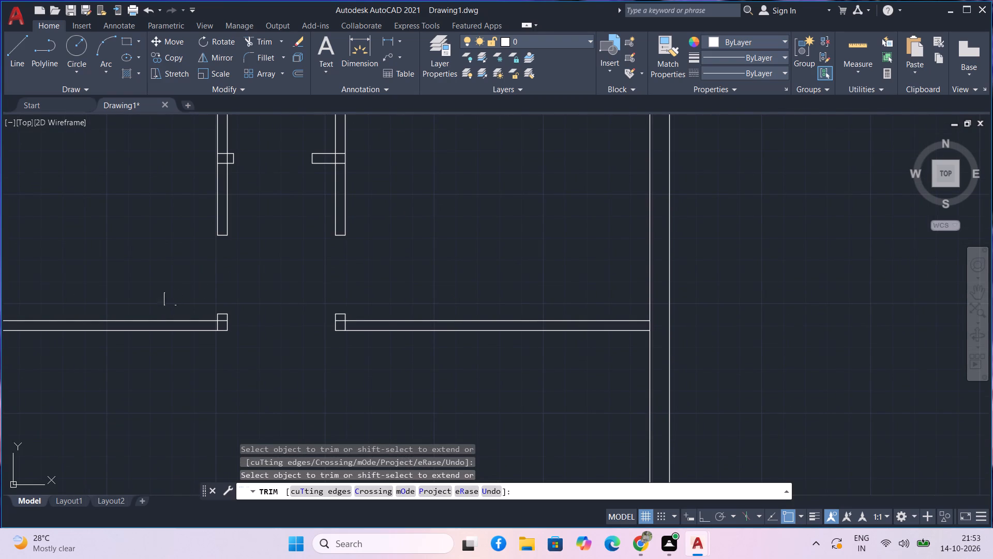
Trim the overlapping lines where the middle bay's right-hand partition stub joins the right vertical partition.
scroll(172, 295, "down", 1)
middle_click_drag(272, 295, 273, 285)
scroll(286, 194, "up", 3)
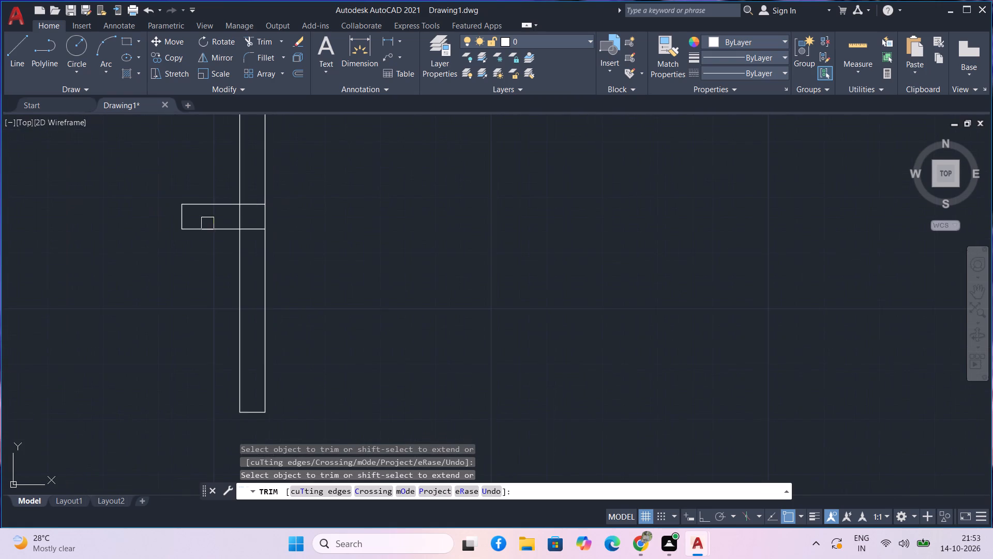
scroll(206, 224, "up", 1)
left_click_drag(218, 220, 263, 211)
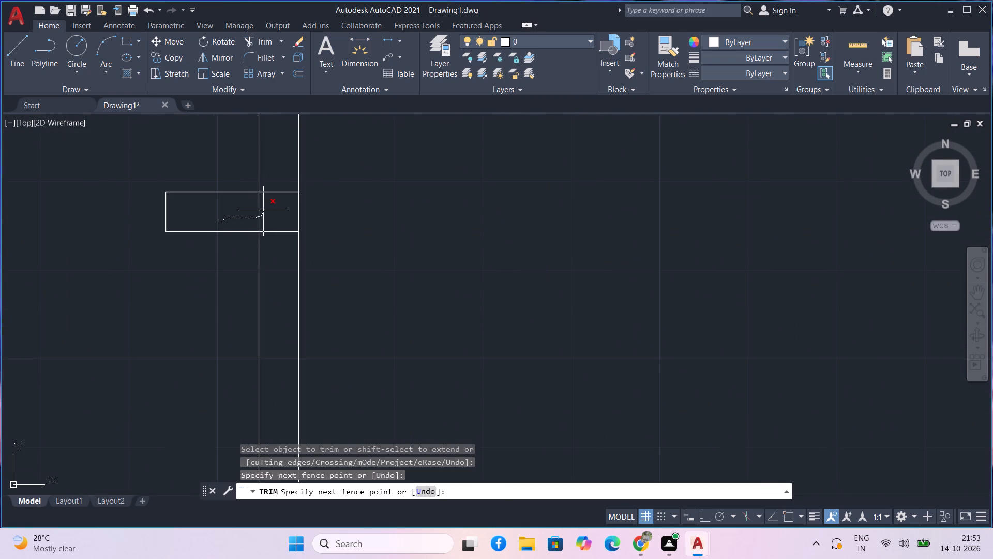
left_click_drag(263, 211, 269, 243)
scroll(270, 243, "down", 2)
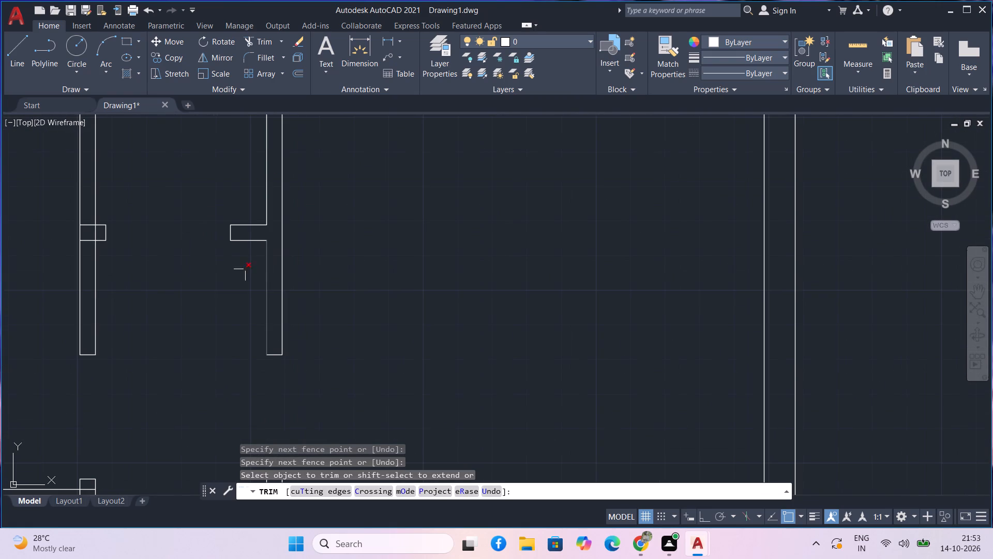
Trim the overlapping lines where the middle bay's left-hand partition stub joins the left vertical partition.
scroll(92, 235, "up", 3)
left_click_drag(92, 233, 82, 235)
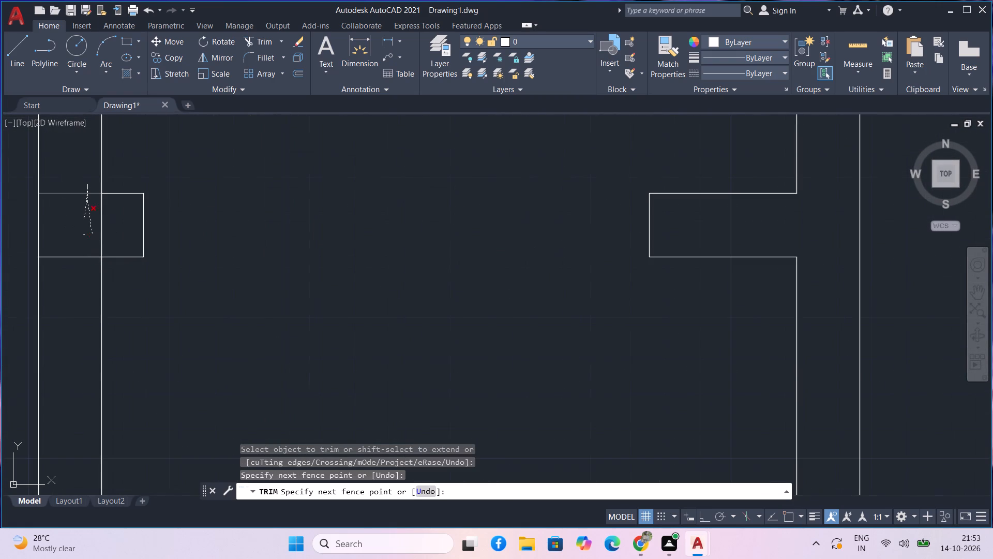
left_click_drag(82, 235, 109, 226)
scroll(88, 255, "down", 1)
scroll(224, 278, "down", 1)
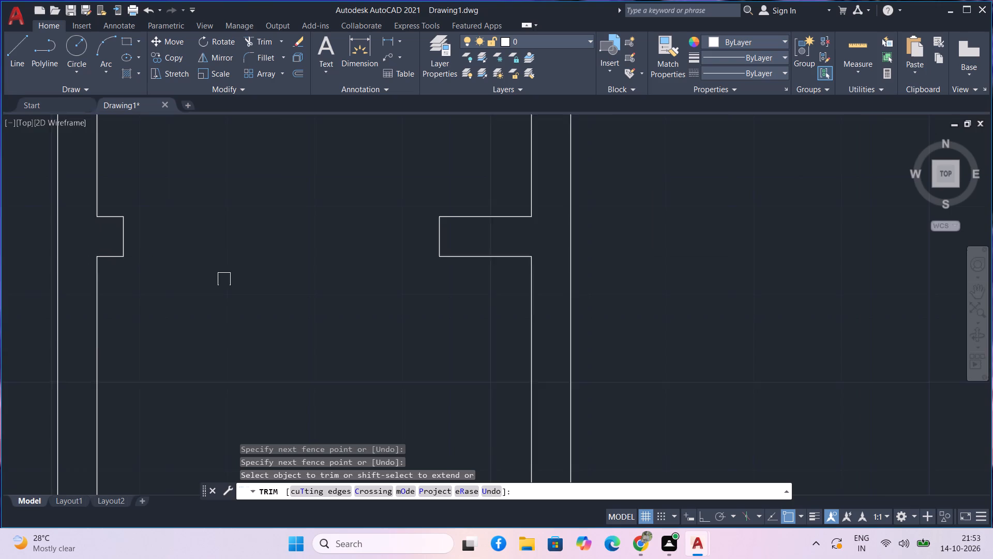
Trim the lower vertical partition between its 3' marking lines and remove the excess marking lines on both sides, forming the door opening.
middle_click_drag(217, 311, 215, 257)
scroll(218, 269, "down", 2)
middle_click_drag(227, 319, 228, 282)
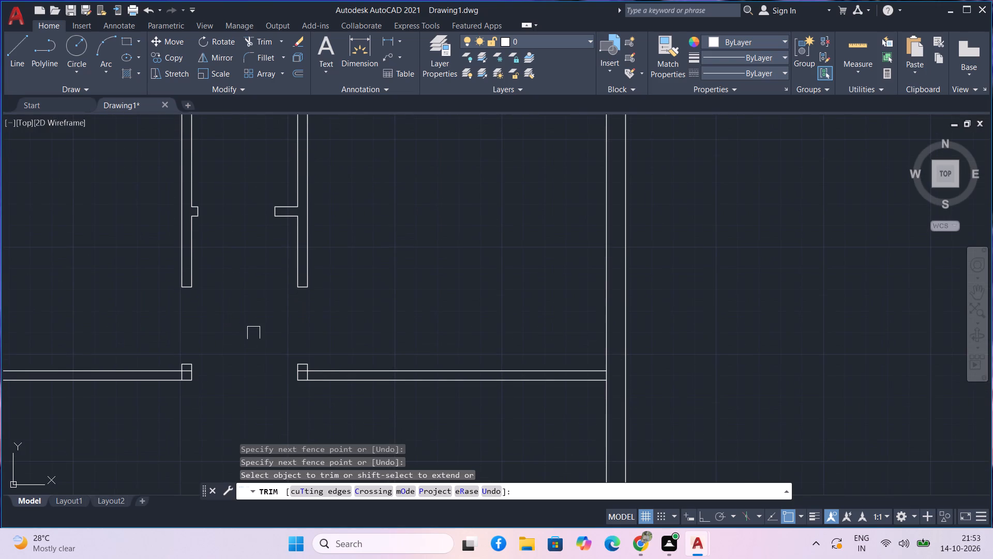
scroll(254, 333, "down", 1)
scroll(288, 352, "up", 7)
scroll(270, 377, "down", 5)
middle_click_drag(232, 389, 235, 287)
scroll(233, 320, "down", 2)
middle_click_drag(240, 383, 243, 307)
scroll(287, 354, "up", 4)
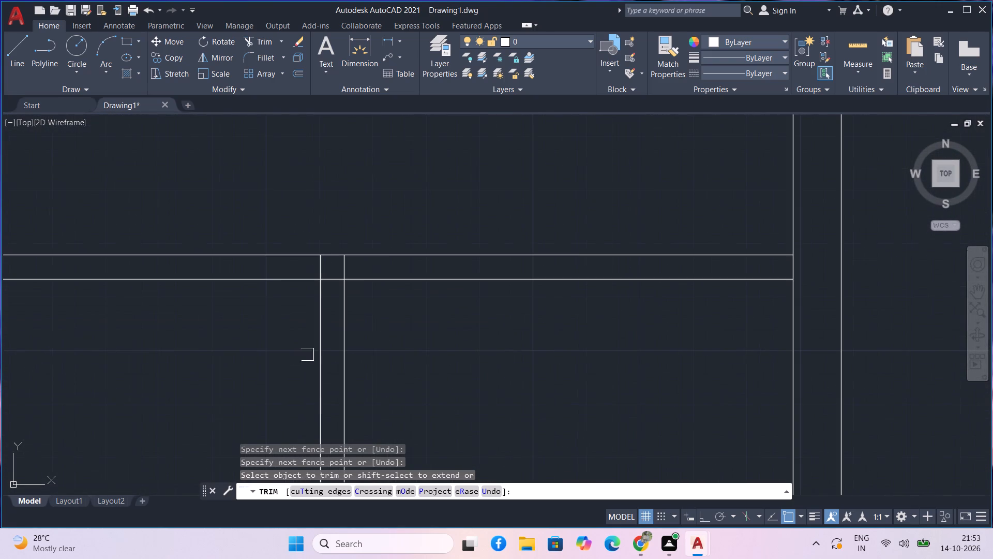
scroll(426, 351, "down", 2)
middle_click_drag(421, 353, 393, 256)
middle_click_drag(403, 345, 385, 263)
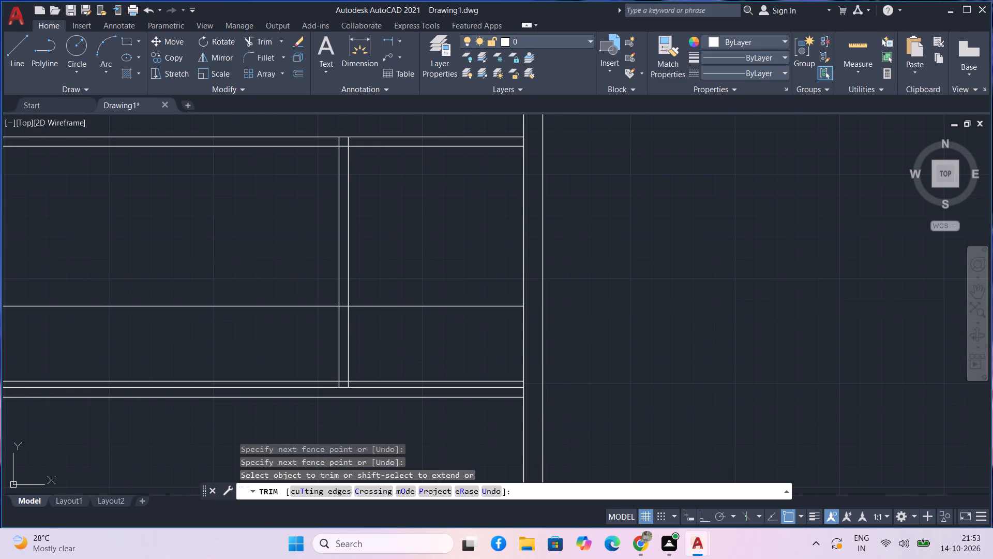
left_click_drag(400, 345, 341, 337)
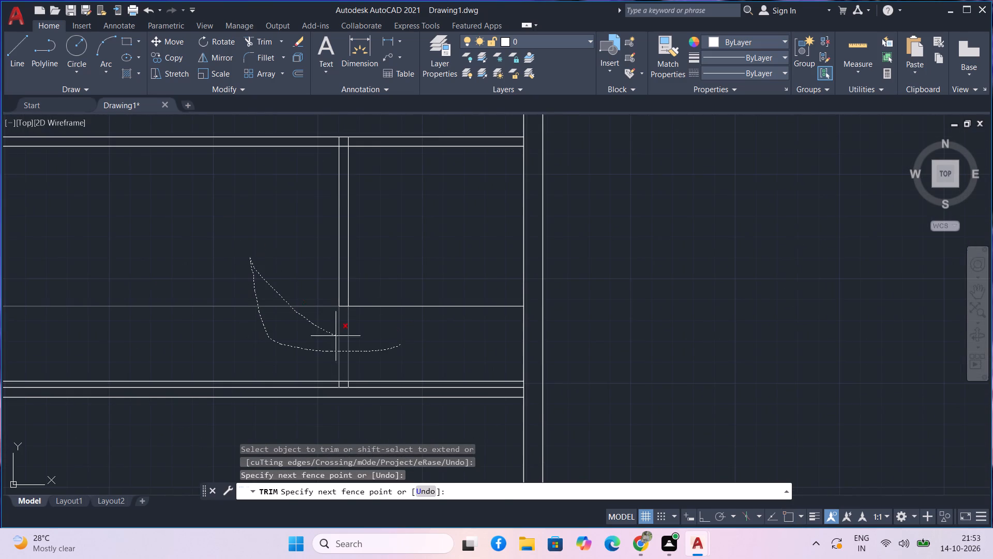
left_click_drag(341, 337, 440, 341)
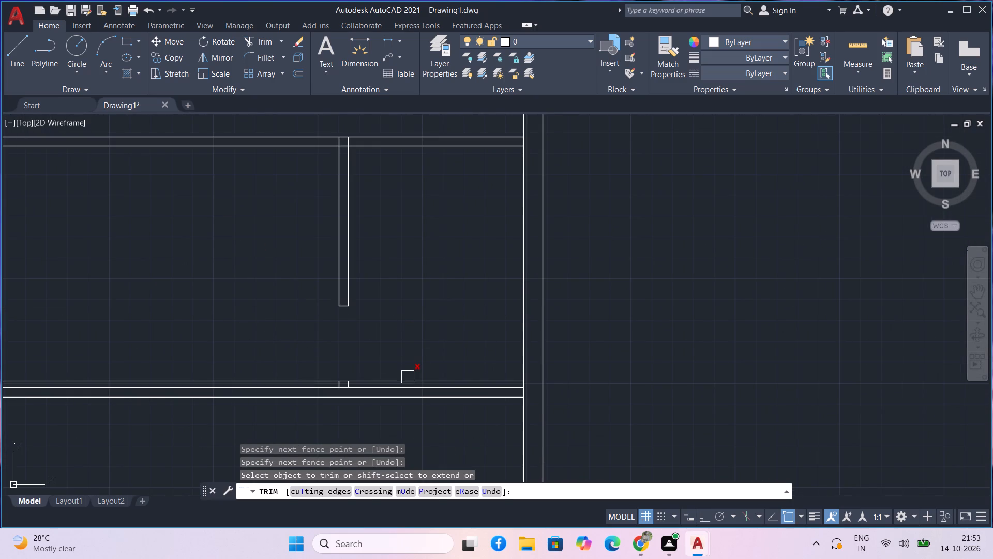
left_click_drag(408, 377, 402, 375)
left_click(310, 376)
Trim the overlapping lines where the lower vertical partition meets the horizontal partition above it.
scroll(306, 346, "down", 1)
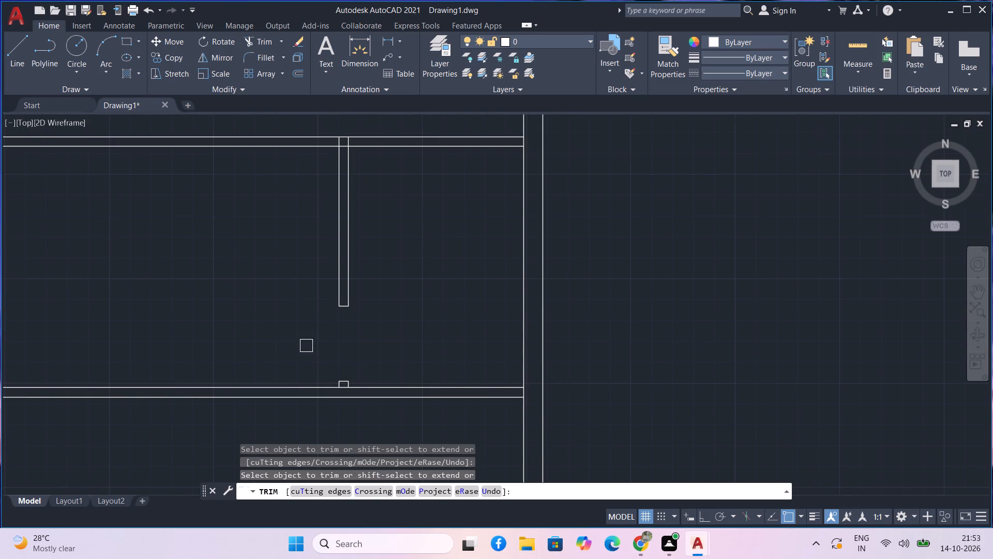
scroll(306, 346, "down", 1)
middle_click_drag(306, 346, 308, 340)
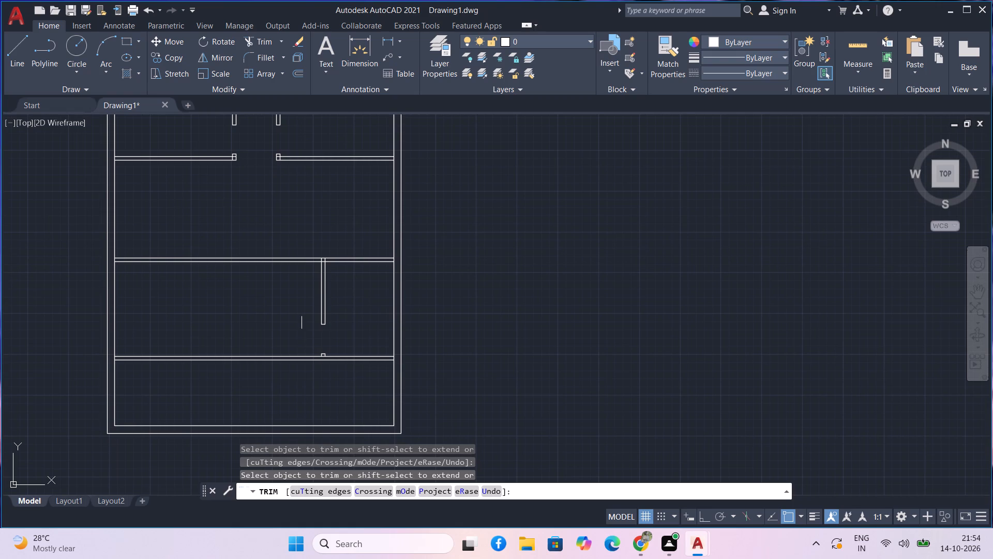
middle_click_drag(288, 323, 281, 316)
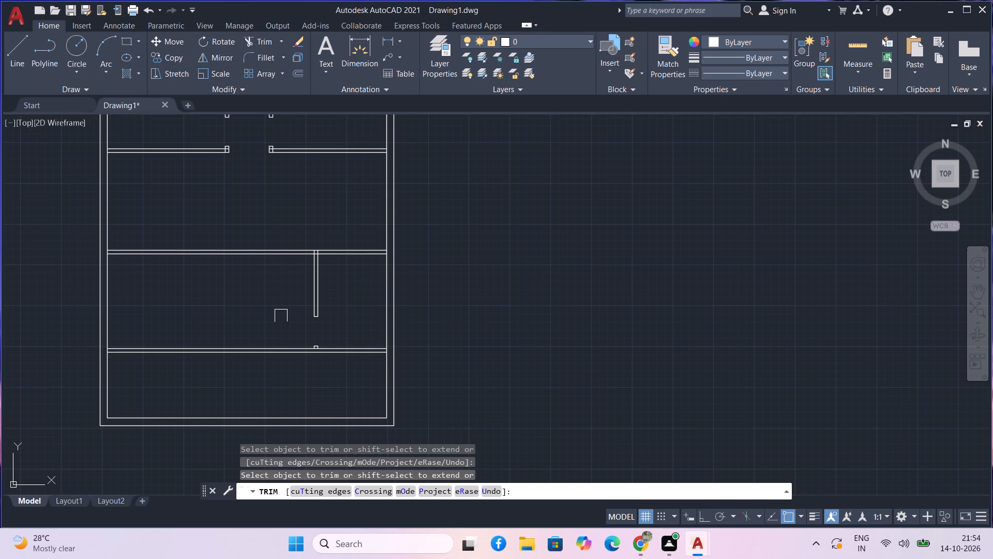
middle_click_drag(354, 314, 349, 294)
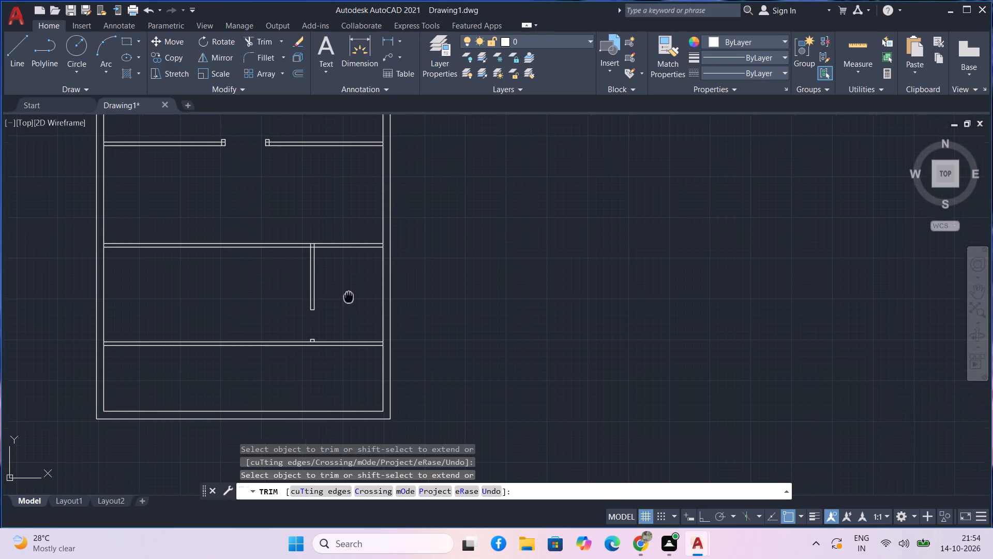
middle_click_drag(349, 294, 349, 291)
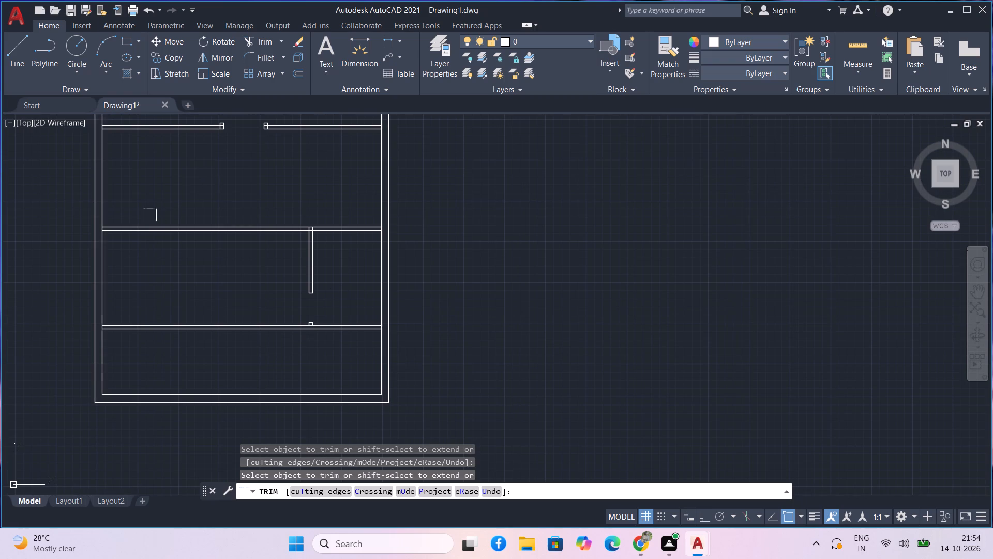
middle_click_drag(170, 193, 158, 280)
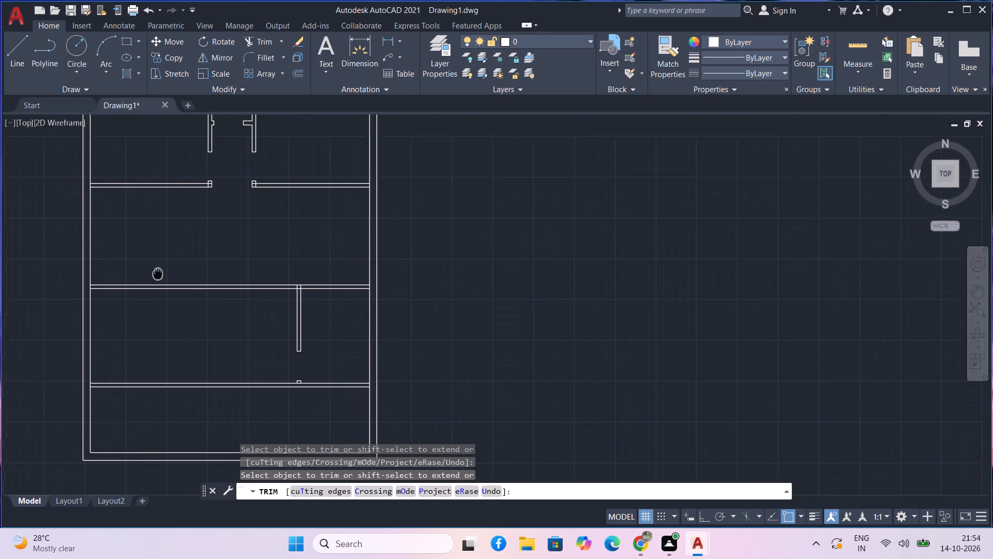
middle_click_drag(158, 280, 166, 325)
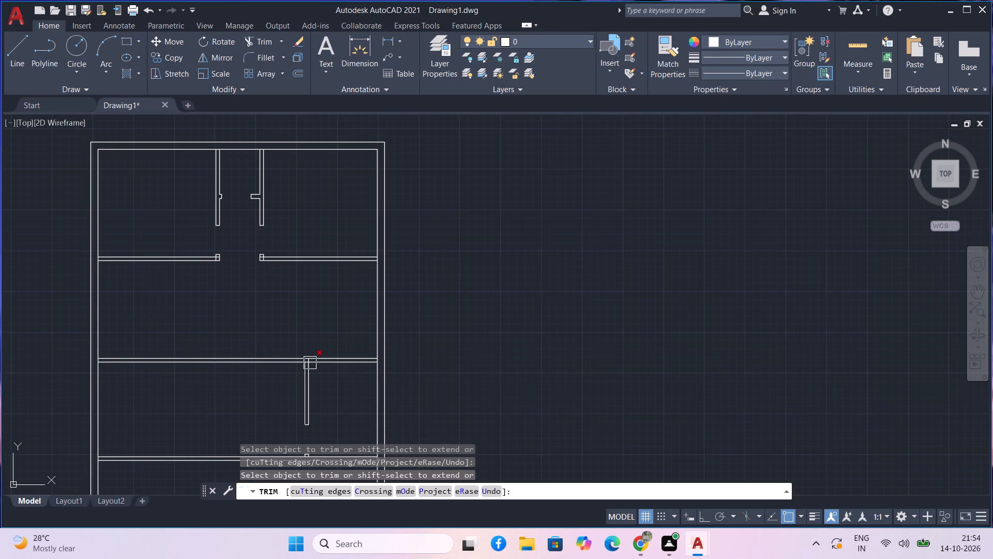
scroll(310, 363, "up", 4)
scroll(250, 358, "up", 2)
left_click_drag(249, 358, 298, 354)
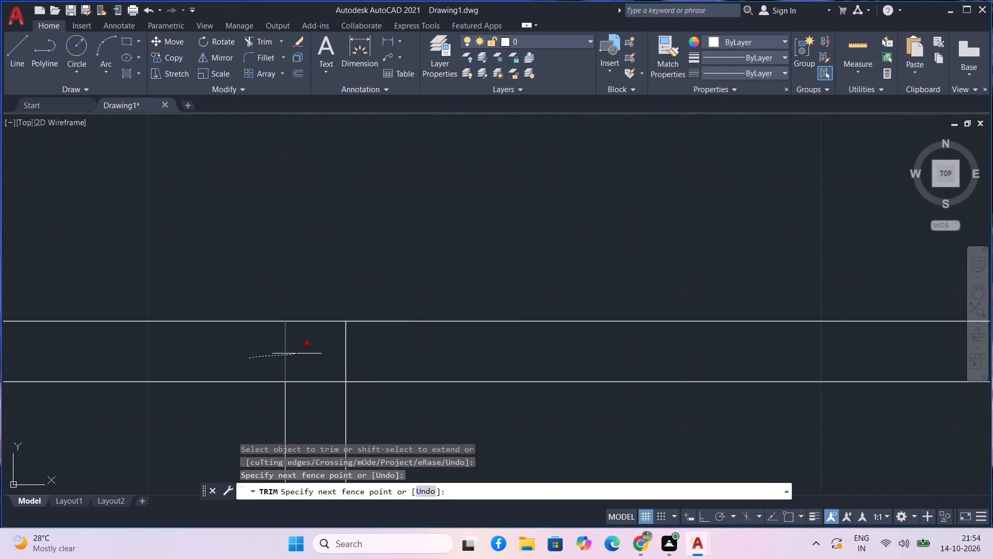
left_click_drag(298, 354, 325, 400)
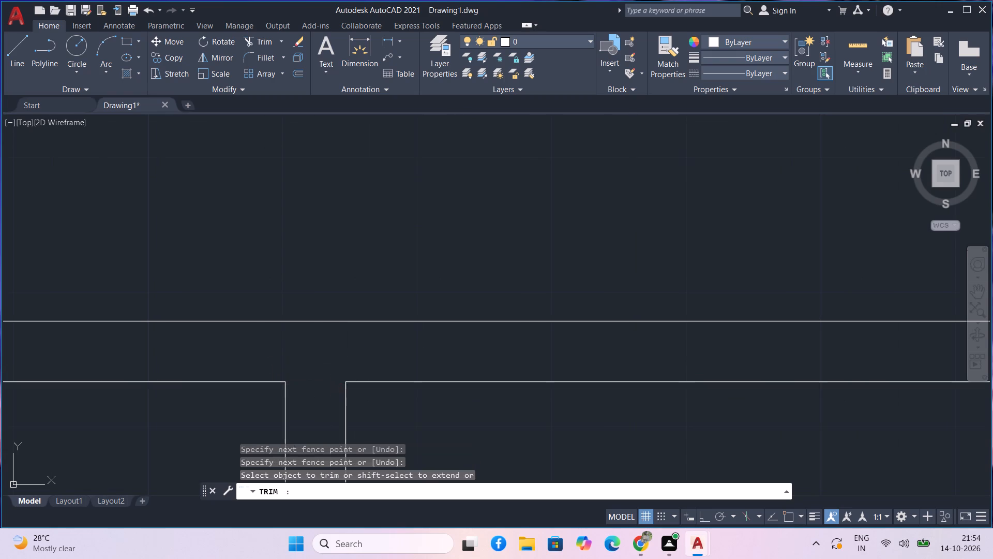
scroll(307, 391, "down", 2)
middle_click_drag(376, 401, 359, 241)
scroll(356, 266, "down", 3)
middle_click_drag(354, 284, 355, 313)
key("Escape")
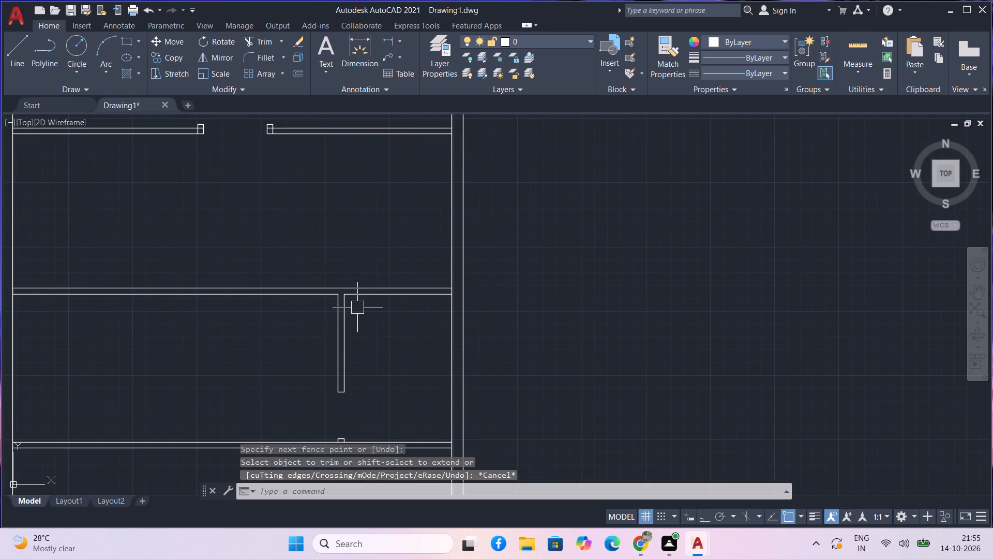
Offset the lower vertical partition's end line above its door opening 3" upward, into the wall.
type("o")
key("space")
key("3")
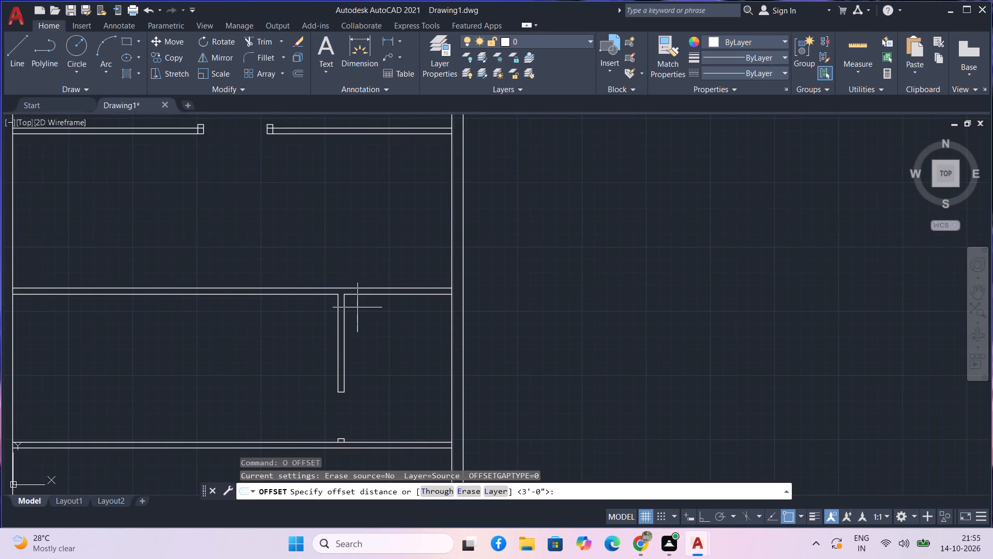
key("Return")
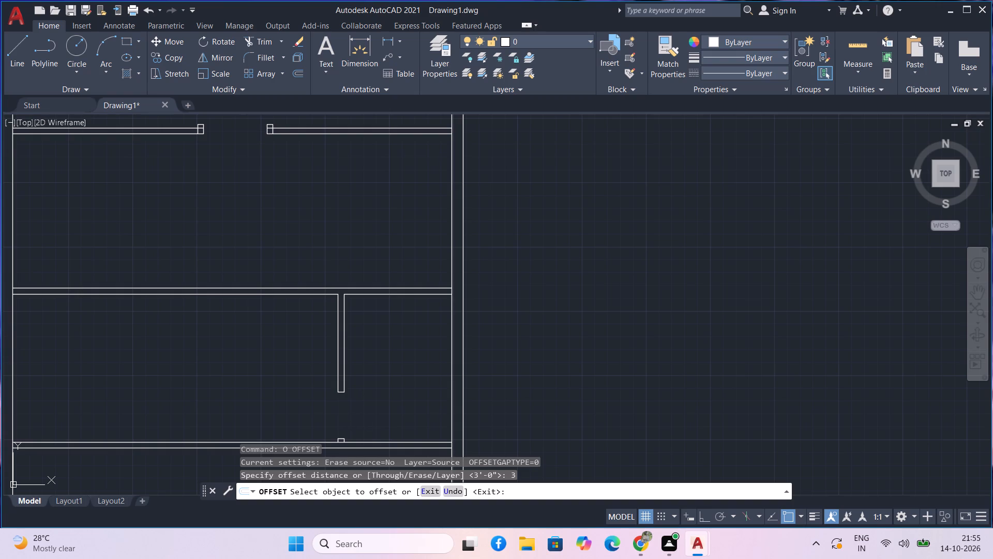
scroll(343, 394, "up", 3)
left_click(330, 390)
left_click(326, 362)
scroll(330, 364, "down", 1)
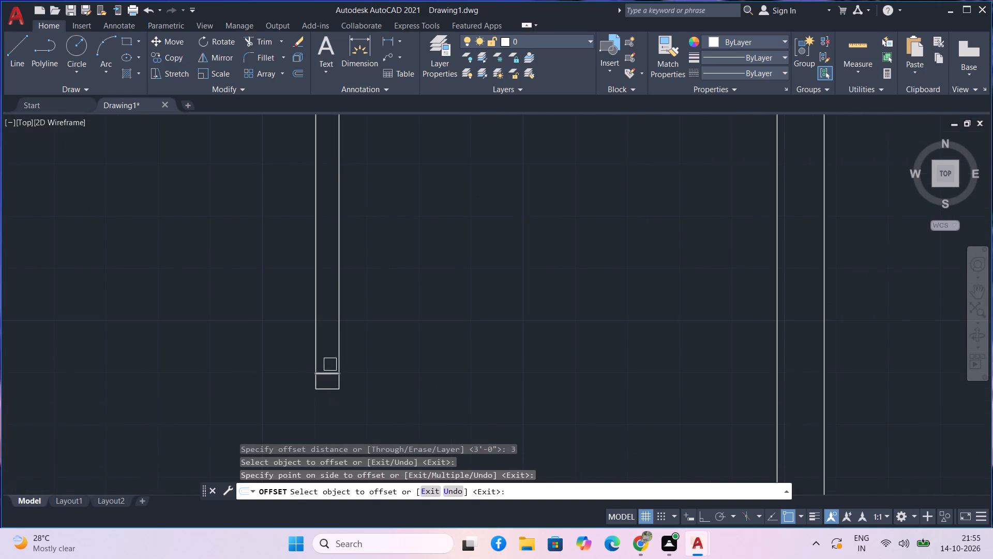
Offset the lower end lines of the two upper vertical partitions 3" upward, into the walls.
scroll(330, 364, "down", 2)
middle_click_drag(388, 369, 420, 420)
middle_click_drag(390, 249, 404, 314)
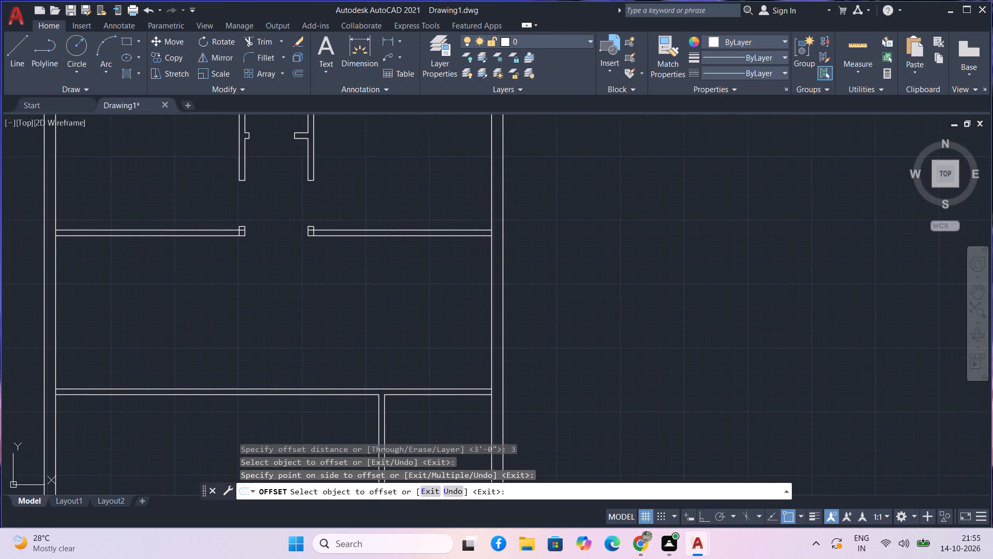
scroll(292, 242, "up", 4)
scroll(378, 254, "down", 1)
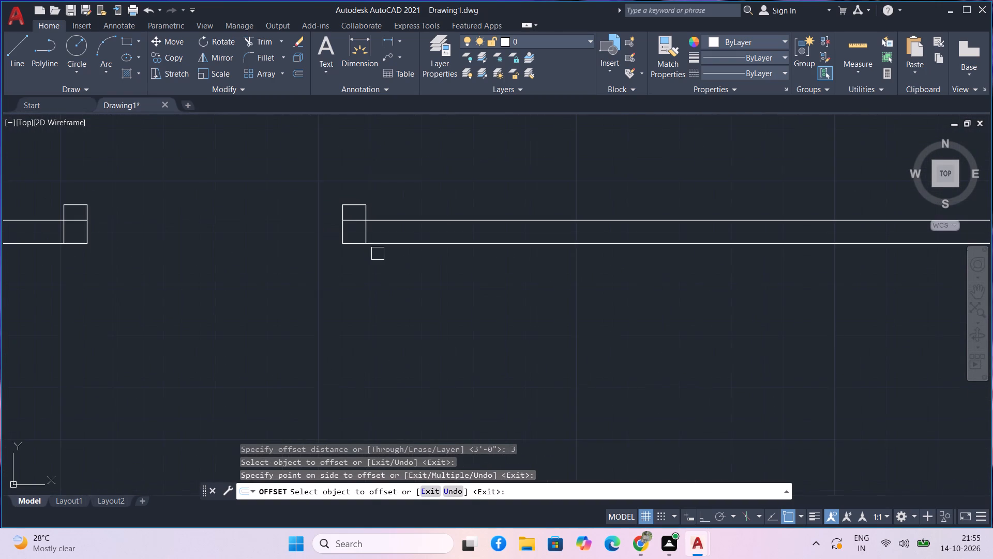
scroll(382, 279, "down", 1)
middle_click_drag(393, 318, 394, 392)
middle_click_drag(394, 230, 407, 287)
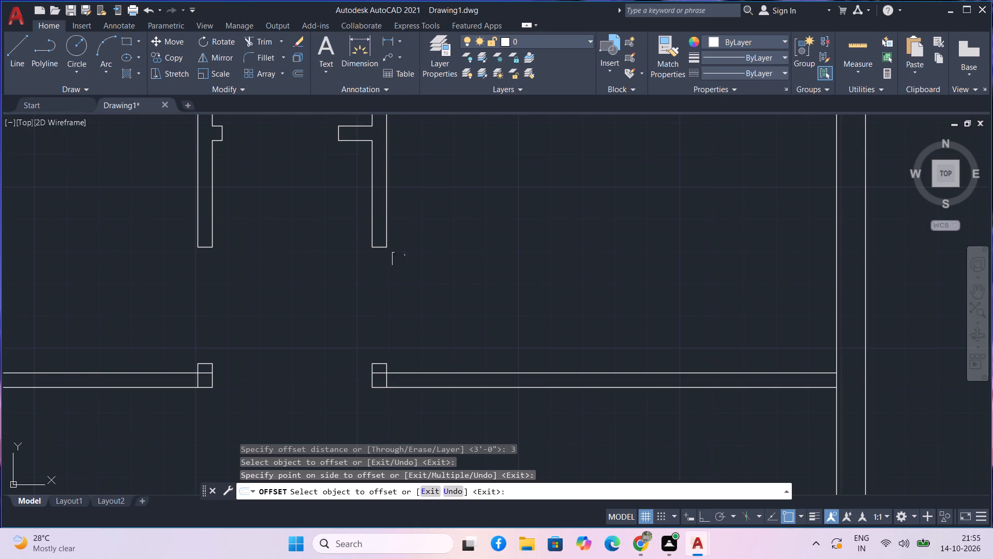
scroll(384, 255, "up", 3)
left_click(373, 219)
left_click(367, 183)
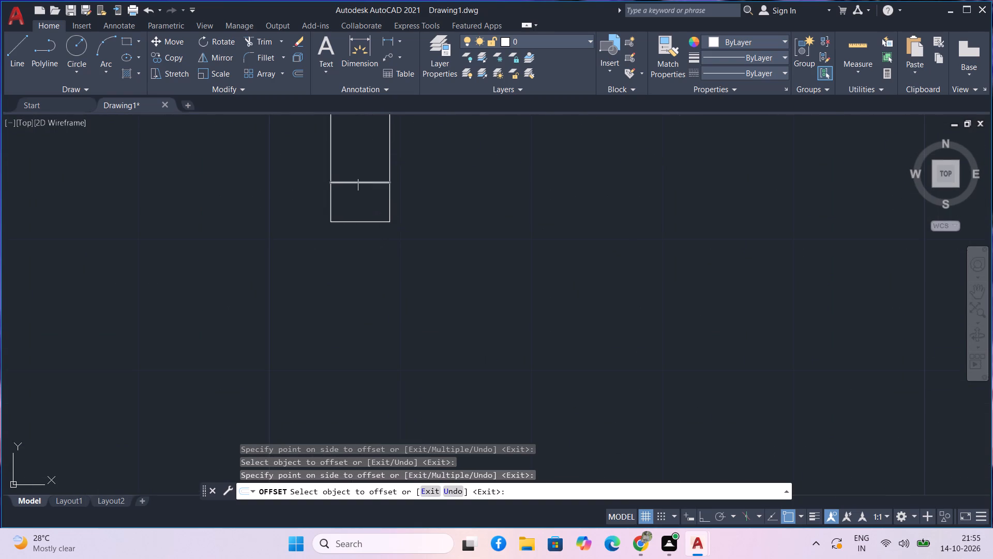
scroll(267, 268, "down", 1)
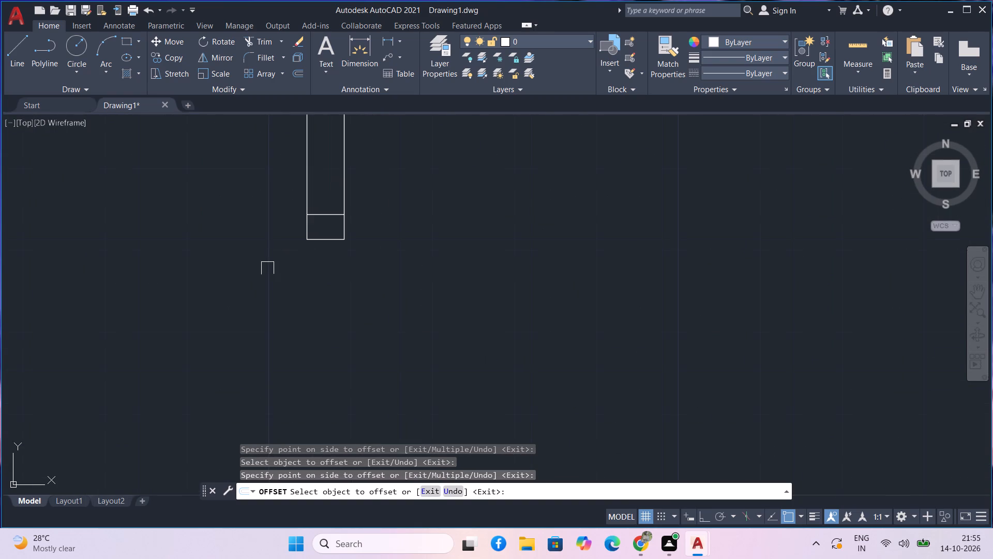
middle_click_drag(267, 268, 390, 354)
scroll(392, 355, "down", 2)
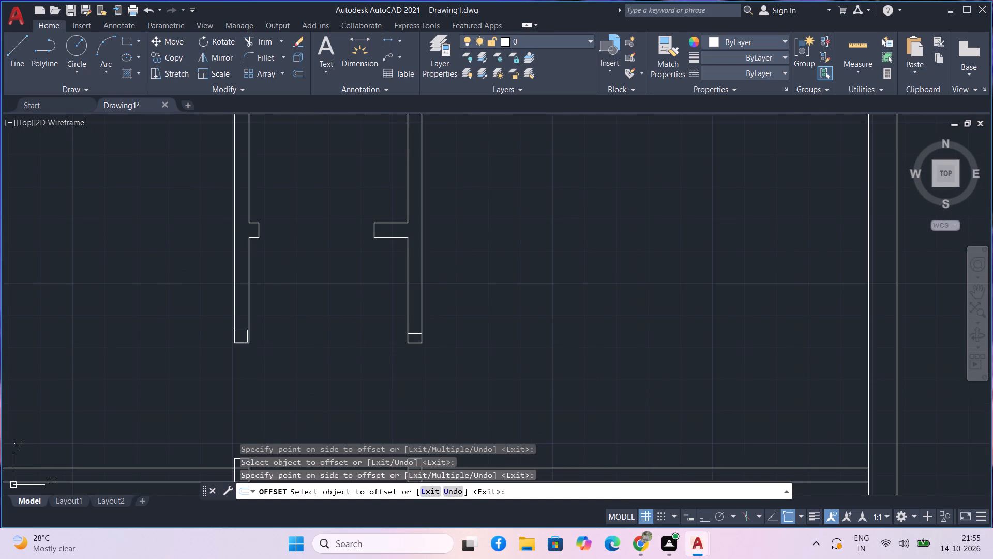
scroll(241, 336, "up", 2)
left_click_drag(242, 354, 241, 349)
left_click(240, 288)
scroll(240, 303, "down", 2)
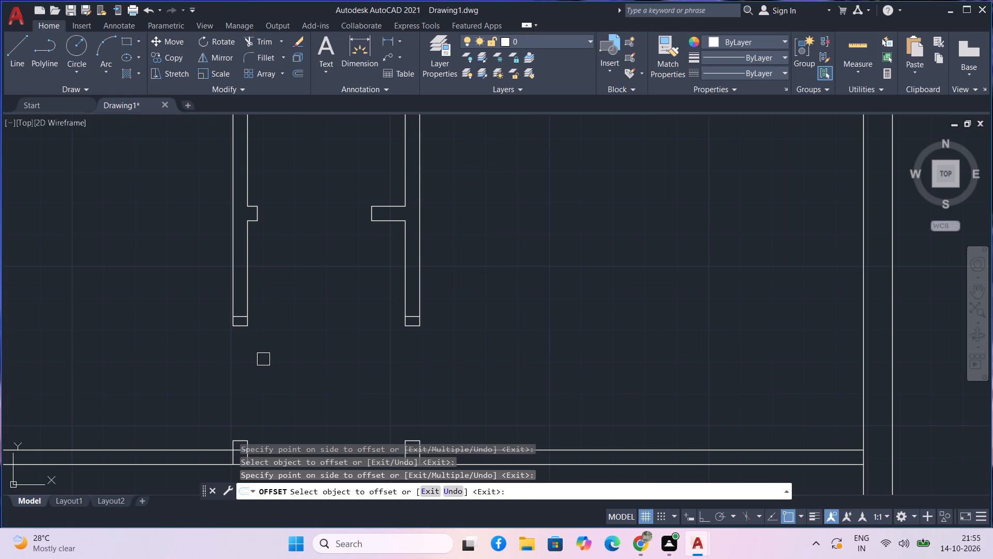
Extend the lower vertical partition's left line up to the upper line of the horizontal partition above it.
middle_click_drag(263, 359, 260, 329)
scroll(260, 329, "down", 1)
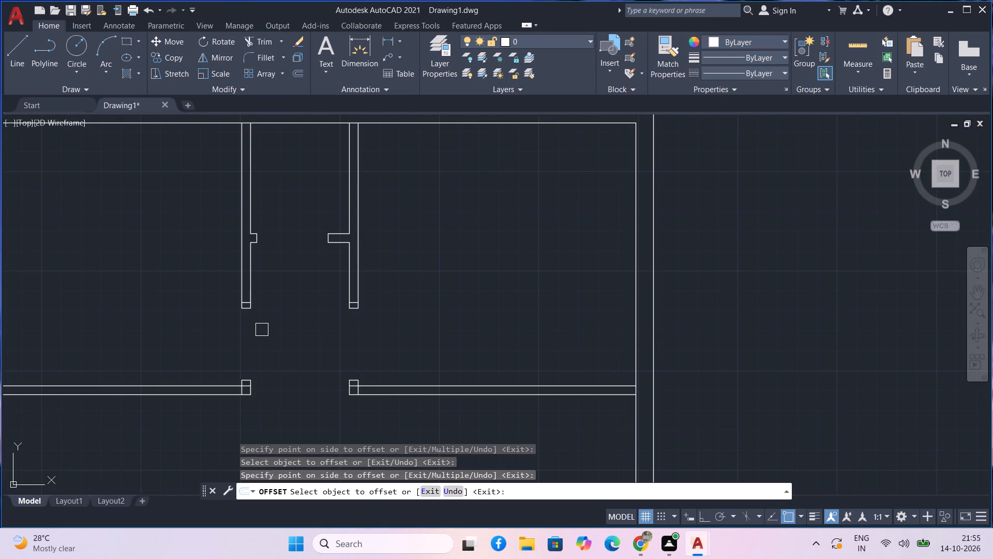
scroll(262, 330, "down", 1)
middle_click_drag(262, 330, 261, 286)
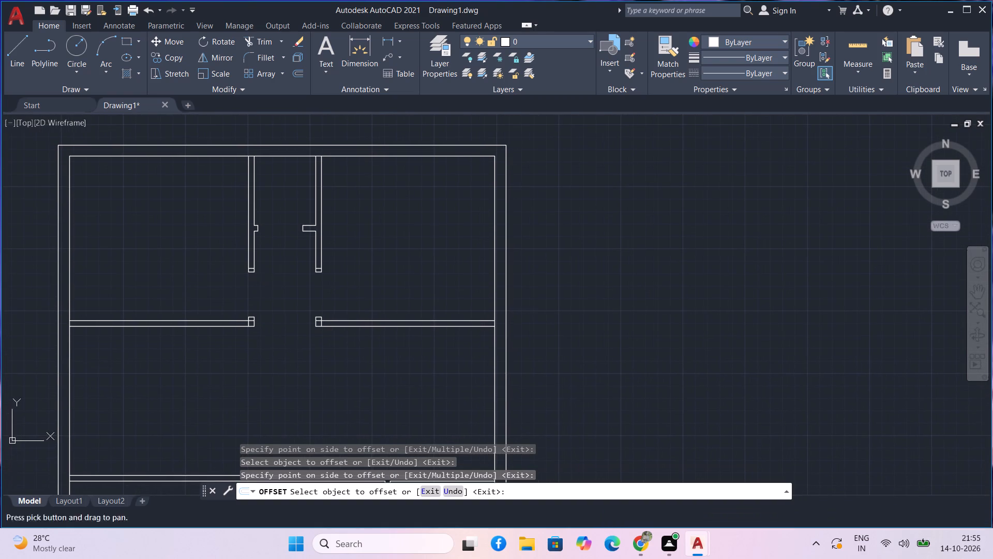
middle_click_drag(261, 386, 230, 333)
middle_click_drag(238, 360, 231, 345)
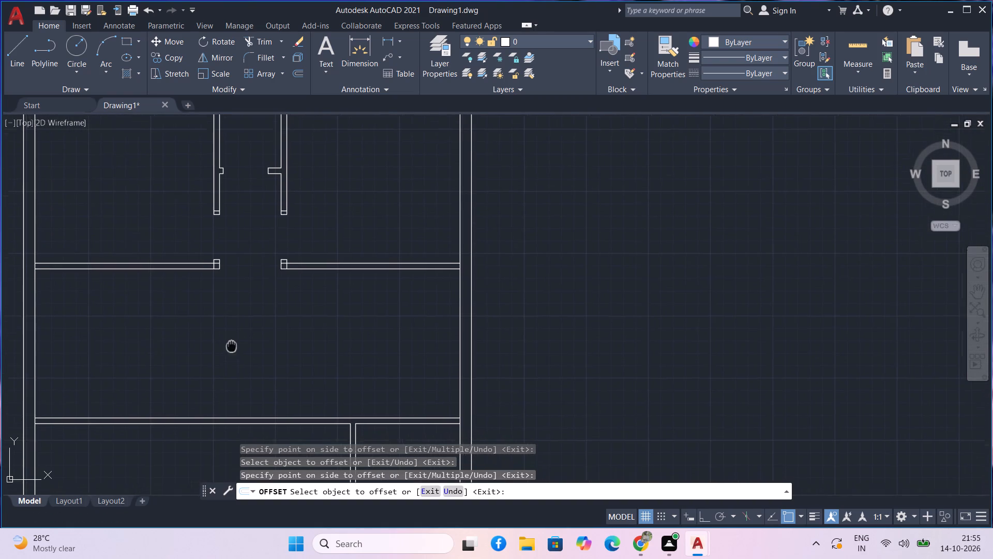
middle_click_drag(231, 345, 224, 322)
scroll(228, 332, "down", 1)
middle_click_drag(238, 341, 210, 300)
middle_click_drag(219, 381, 208, 341)
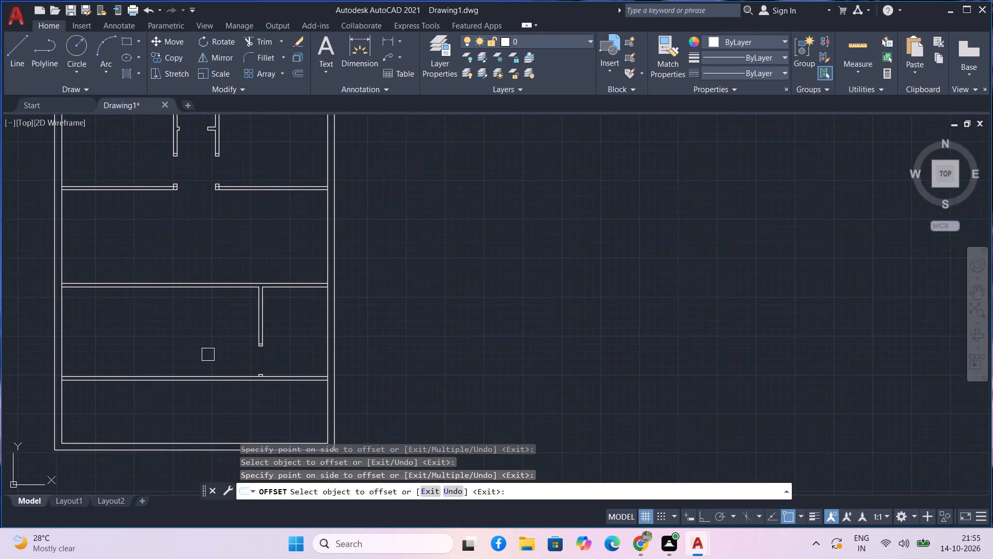
middle_click_drag(208, 355, 226, 354)
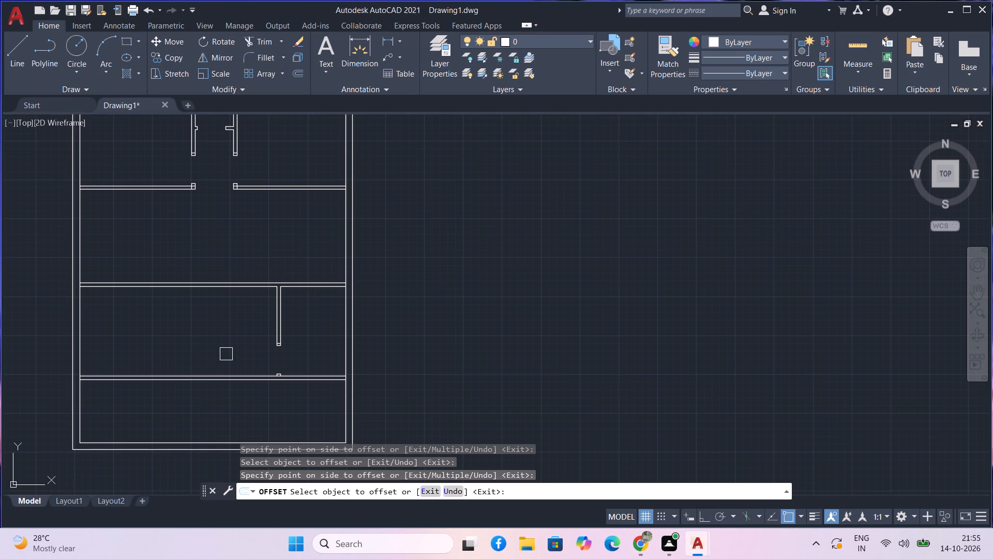
key("Escape")
type("tr")
key("space")
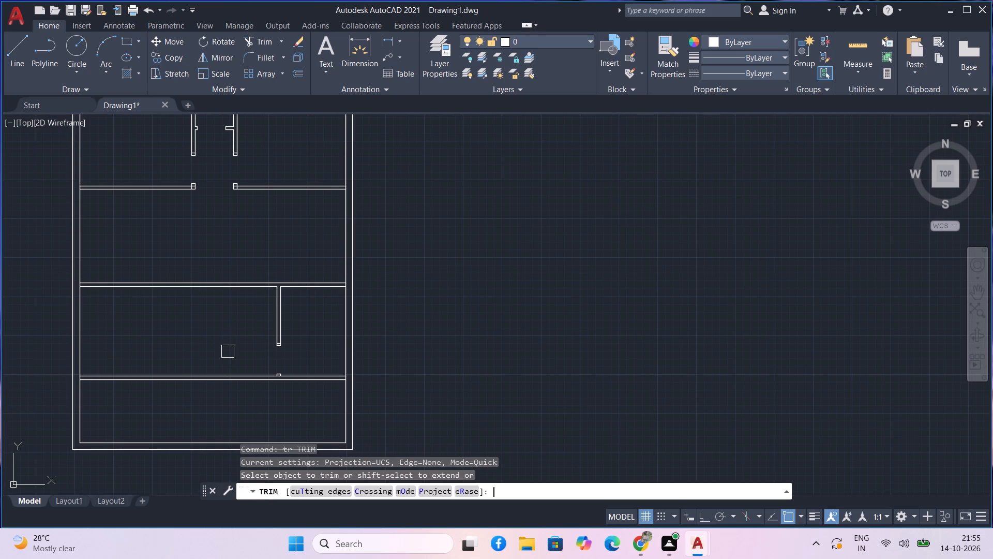
left_click(272, 314, "shift")
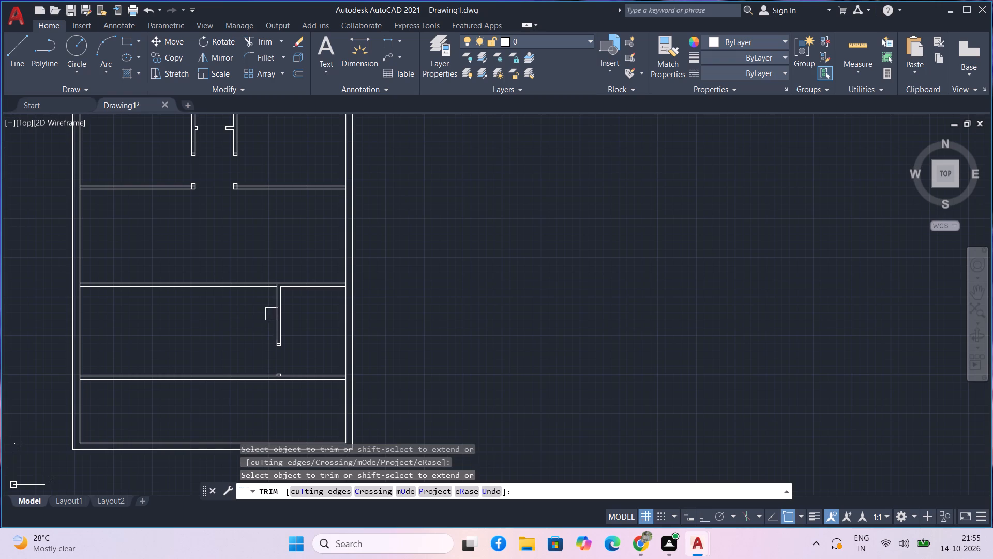
middle_click_drag(251, 311, 250, 322)
scroll(259, 302, "up", 3)
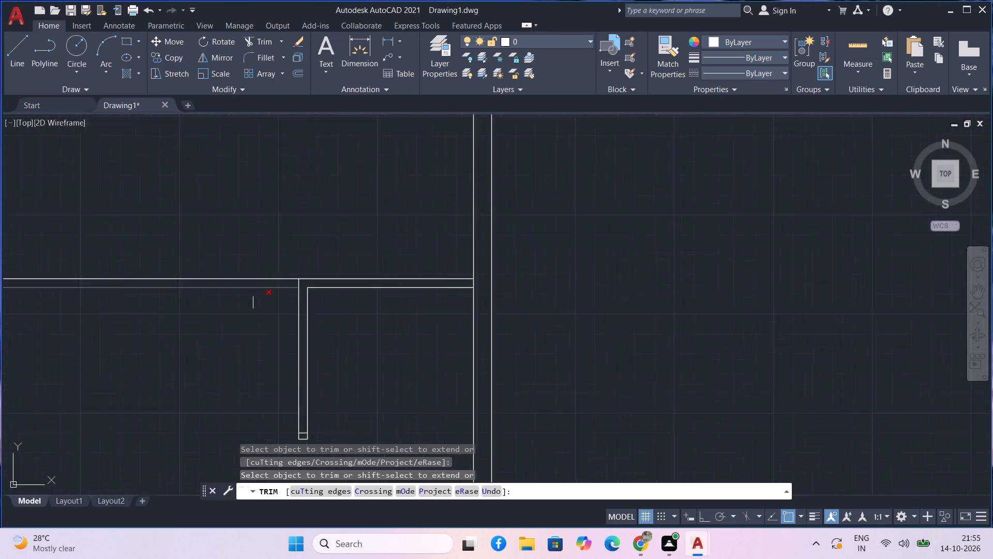
middle_click_drag(260, 319, 260, 326)
scroll(260, 326, "down", 1)
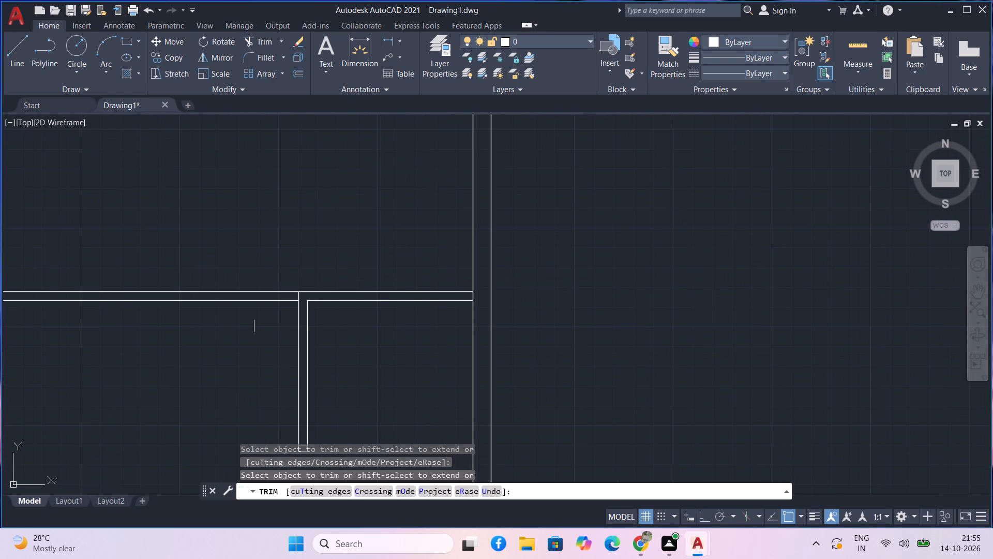
key("Escape")
Offset the lower vertical partition's left line 3" to the left.
type("o")
key("space")
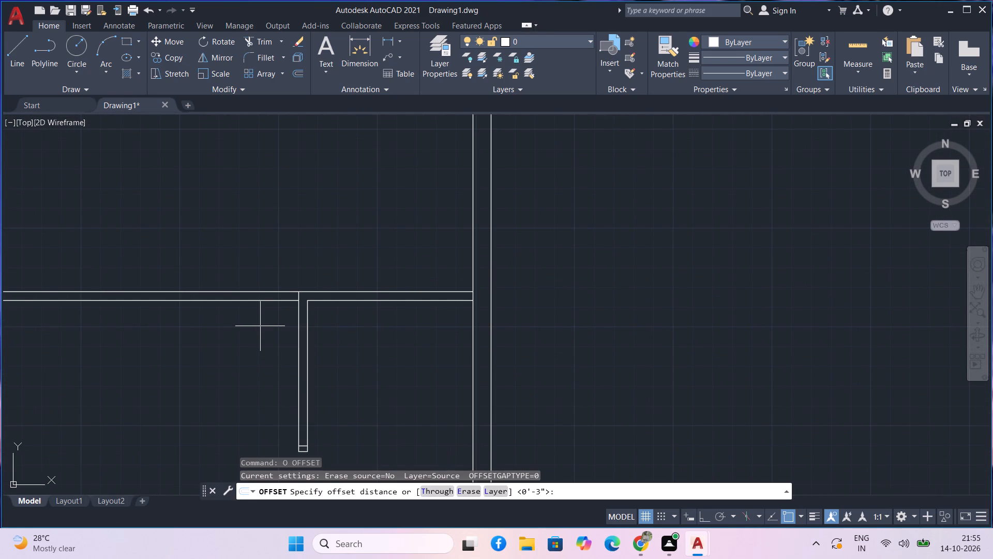
key("3")
key("Return")
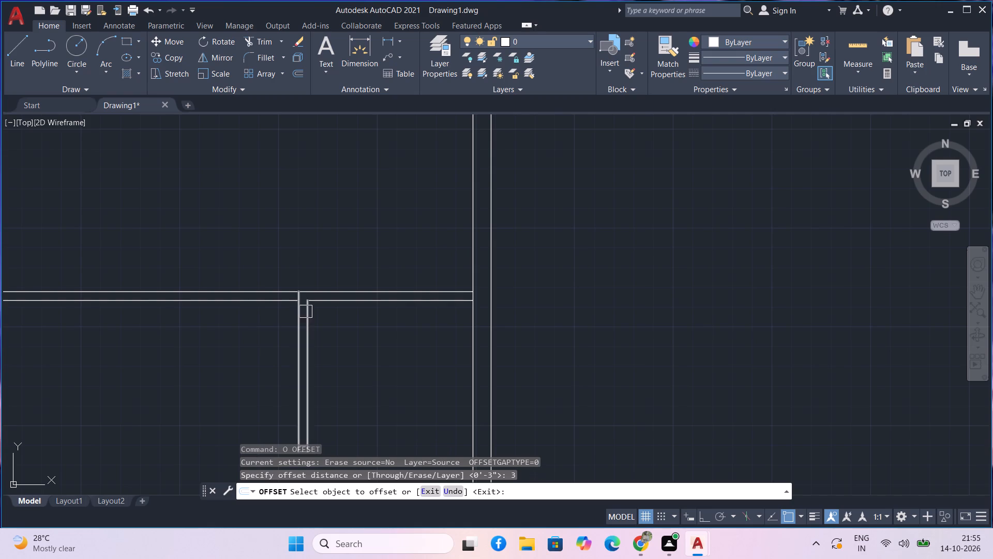
left_click(294, 330)
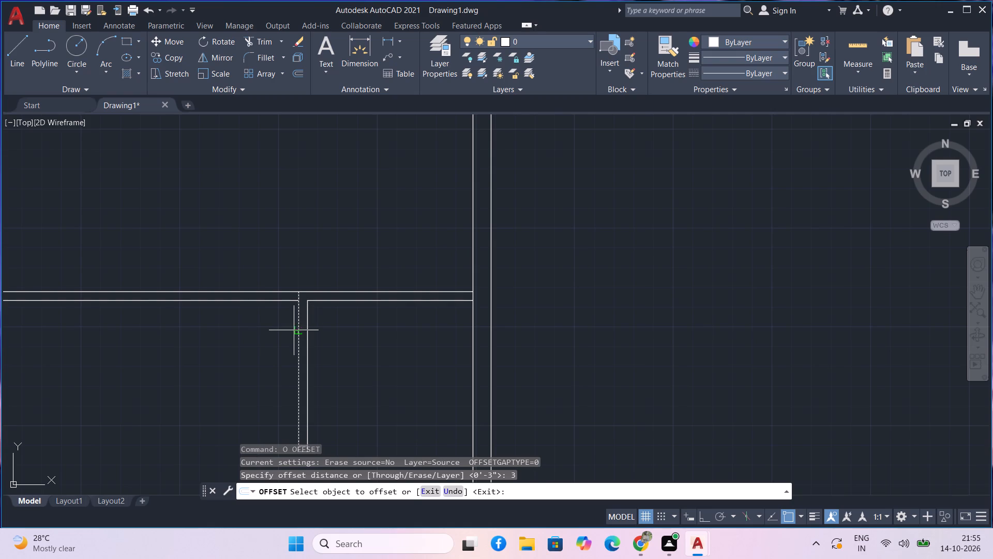
left_click(253, 329)
key("Escape")
Offset the new 3" marking line a further 3' to the left to mark the door opening in the lower horizontal partition.
type("o 3'")
key("Return")
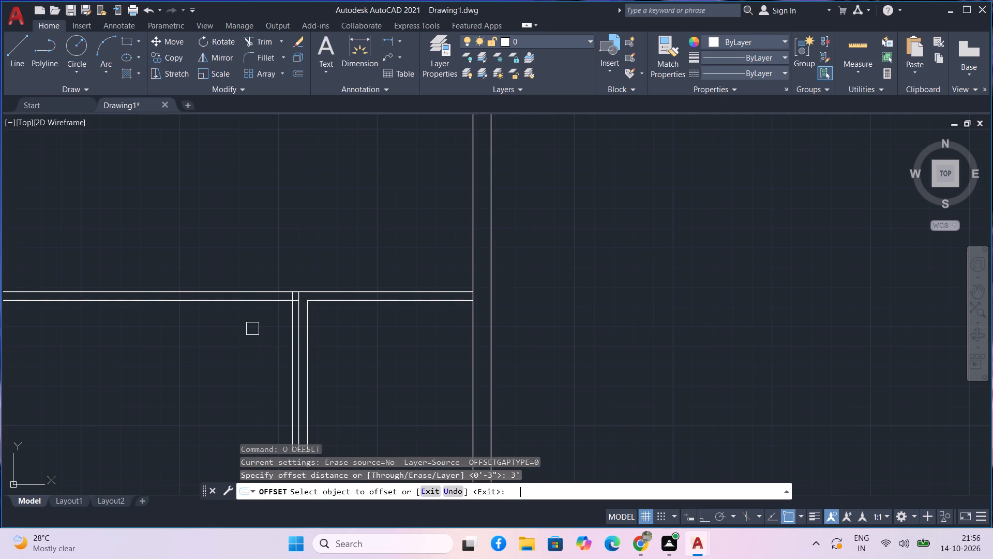
scroll(266, 335, "up", 2)
middle_click_drag(273, 340, 239, 253)
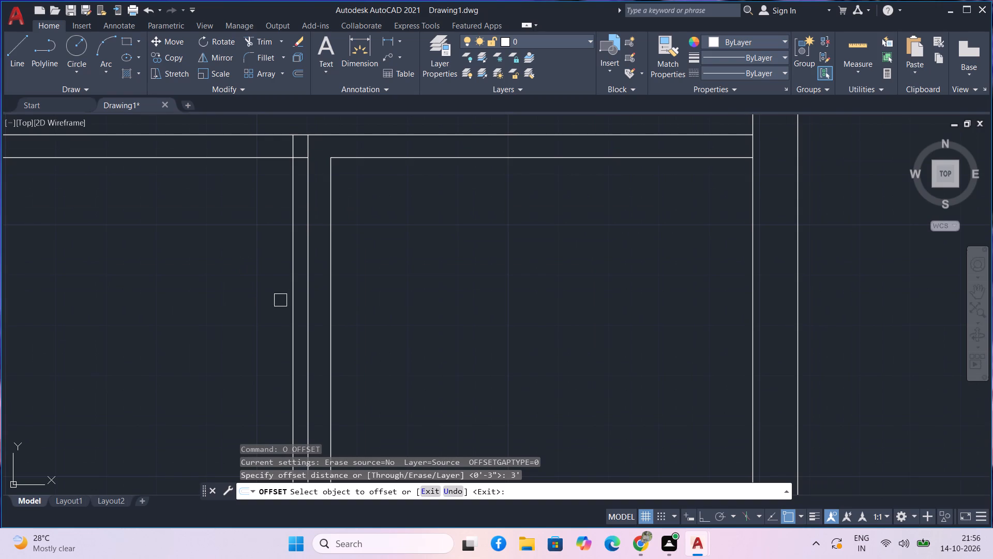
left_click(291, 306)
left_click(160, 316)
scroll(160, 316, "down", 2)
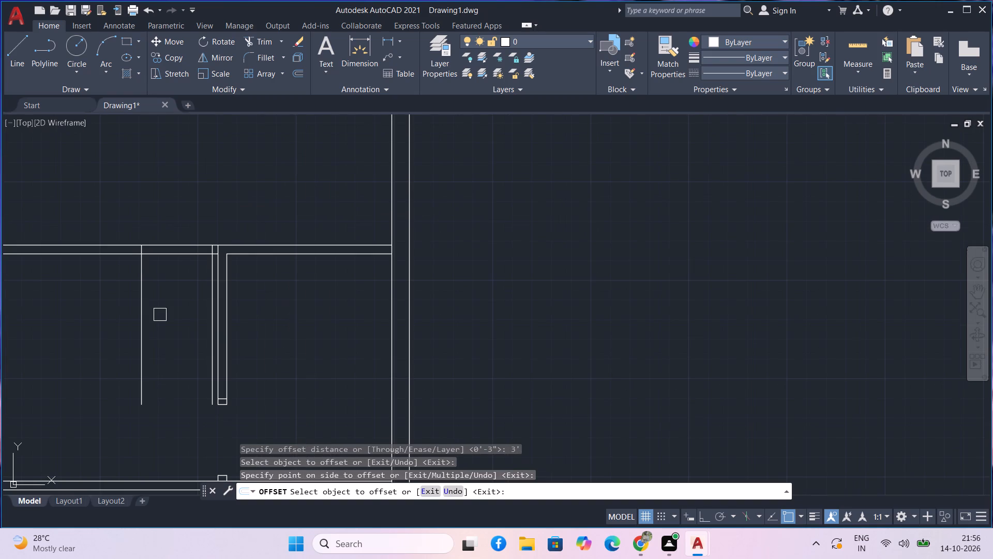
middle_click(160, 314)
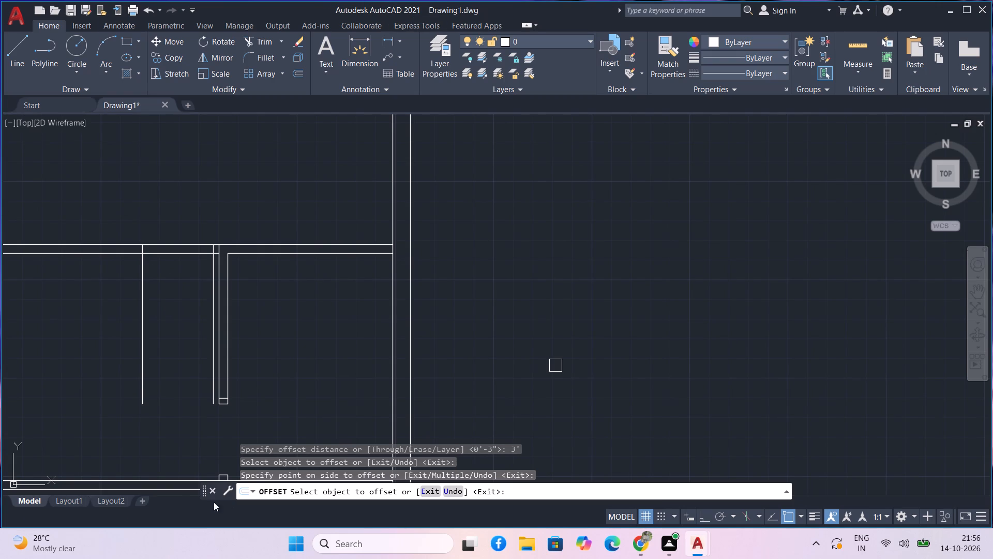
middle_click_drag(273, 347, 333, 313)
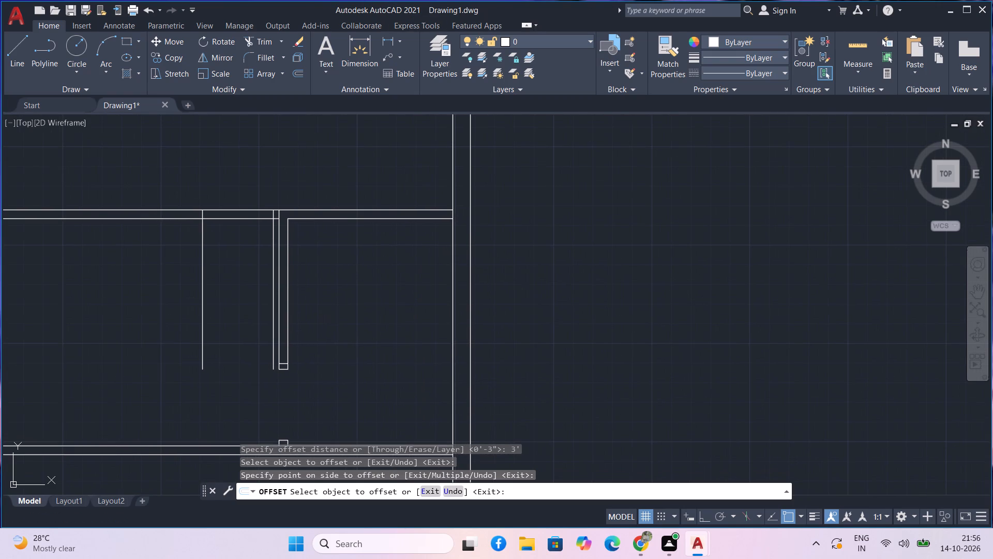
middle_click_drag(330, 314, 331, 341)
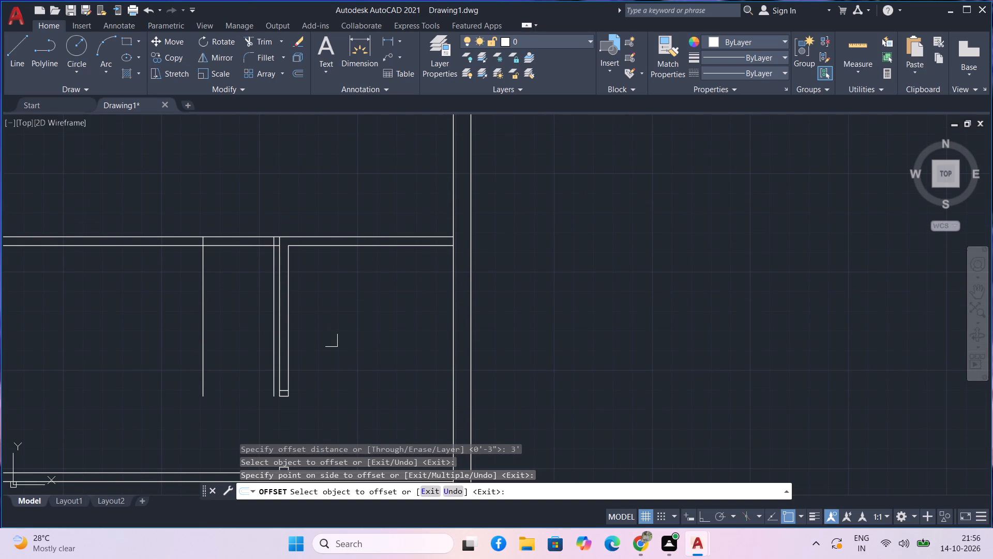
Trim the horizontal partition between its 3' marking lines and remove the excess marking lines below it, forming the opening.
key("Escape")
key("t")
key("r")
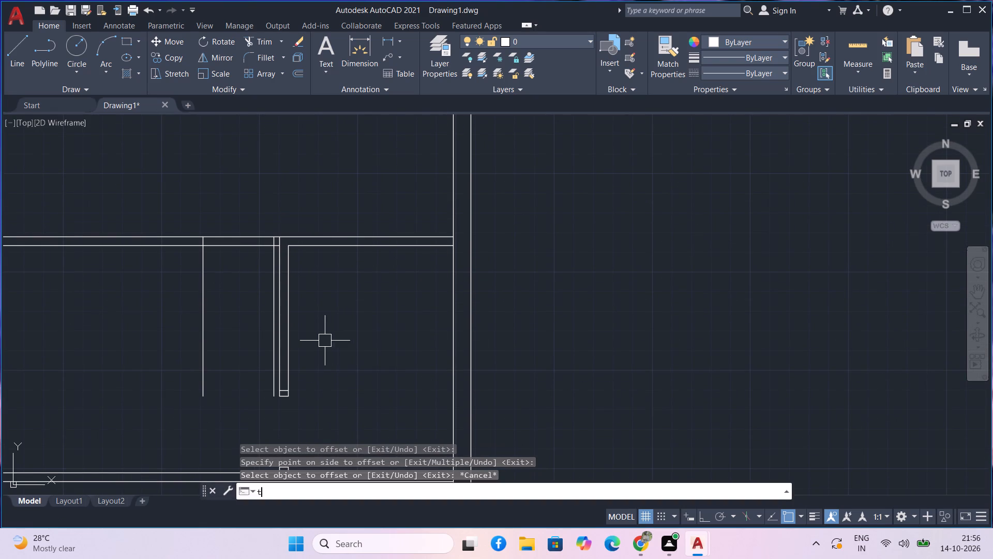
key("space")
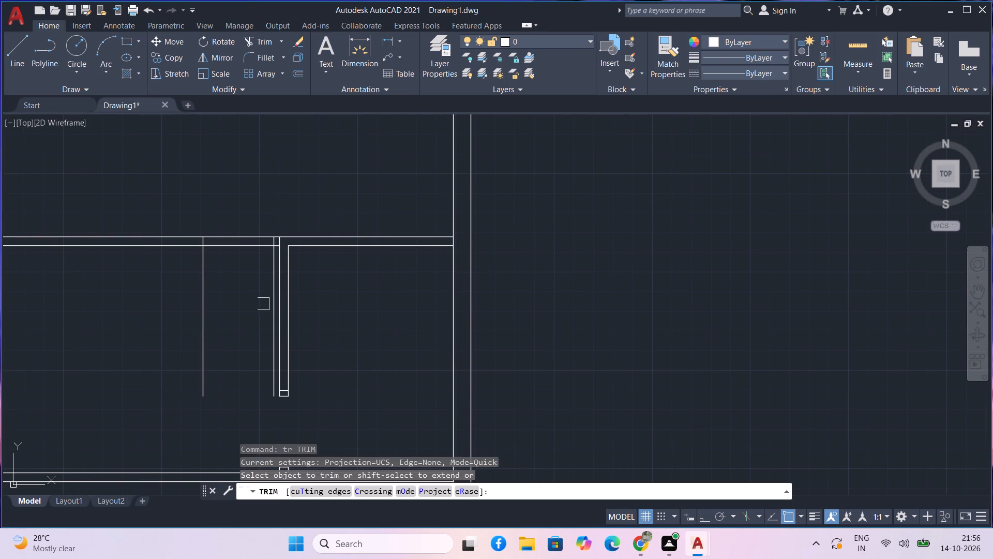
left_click_drag(255, 302, 255, 228)
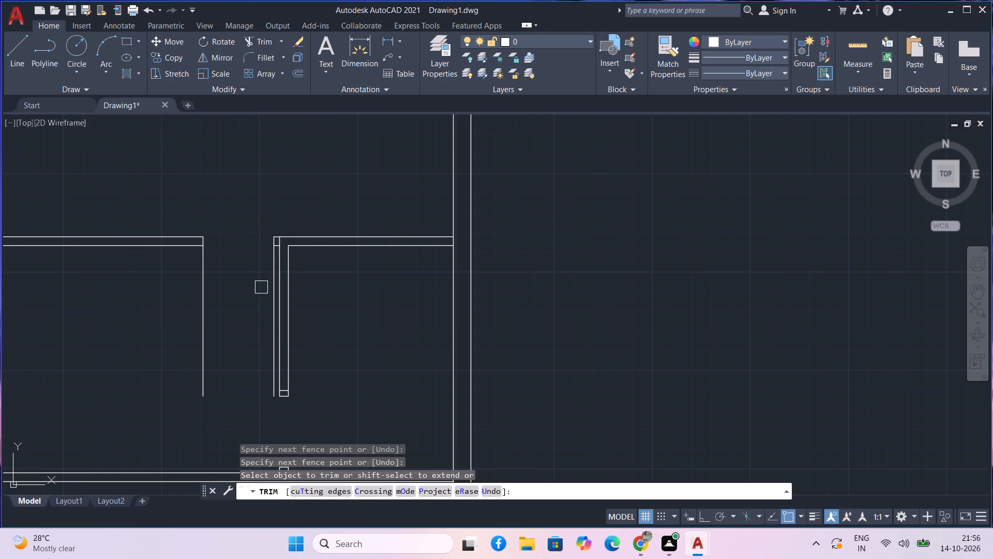
left_click(267, 307)
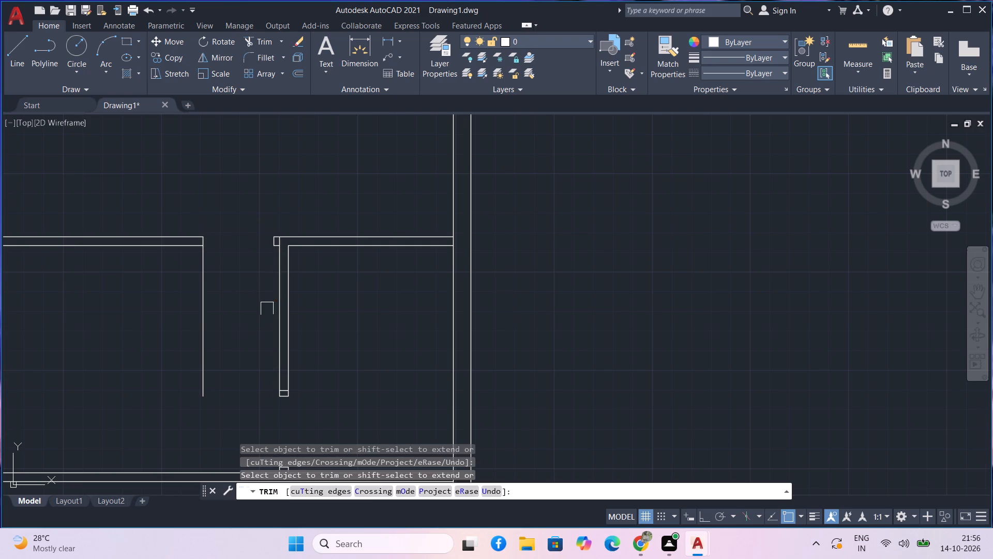
left_click_drag(258, 315, 194, 324)
scroll(194, 324, "down", 1)
middle_click_drag(194, 324, 222, 331)
scroll(194, 329, "down", 1)
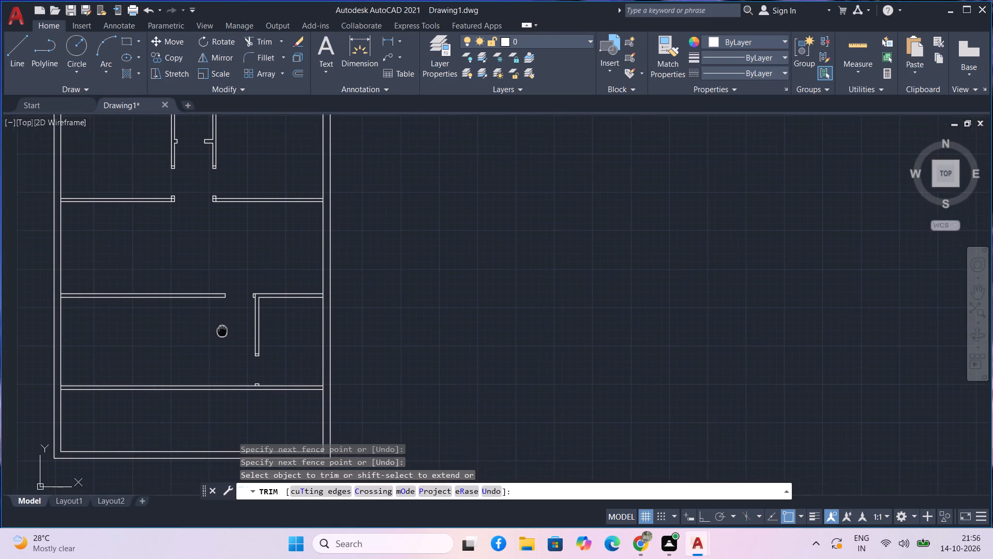
Trim away the 3" wall stub left of the lower vertical partition, leaving a clean corner with the horizontal partition.
middle_click_drag(222, 331, 228, 377)
middle_click_drag(227, 299, 232, 326)
scroll(229, 359, "up", 1)
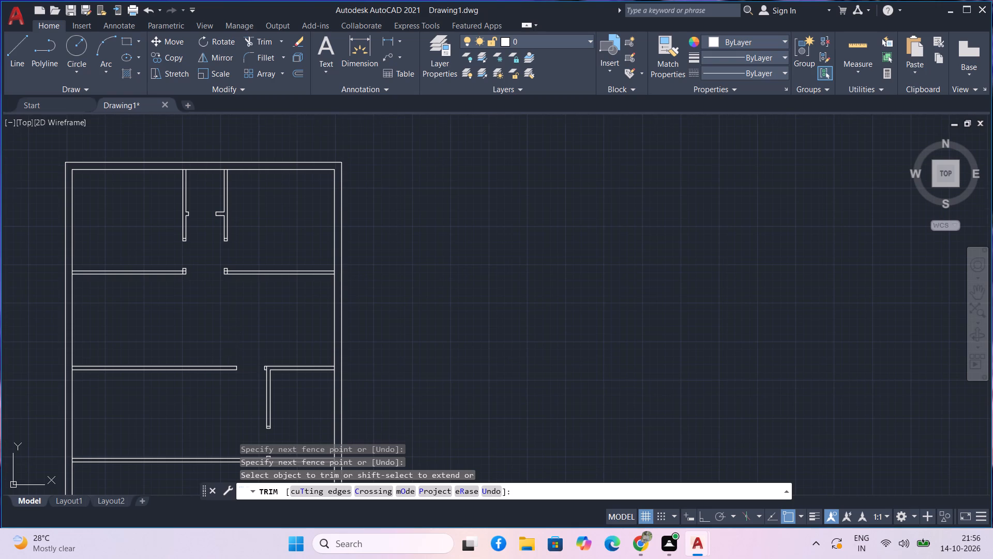
scroll(228, 361, "up", 1)
middle_click_drag(219, 400, 217, 363)
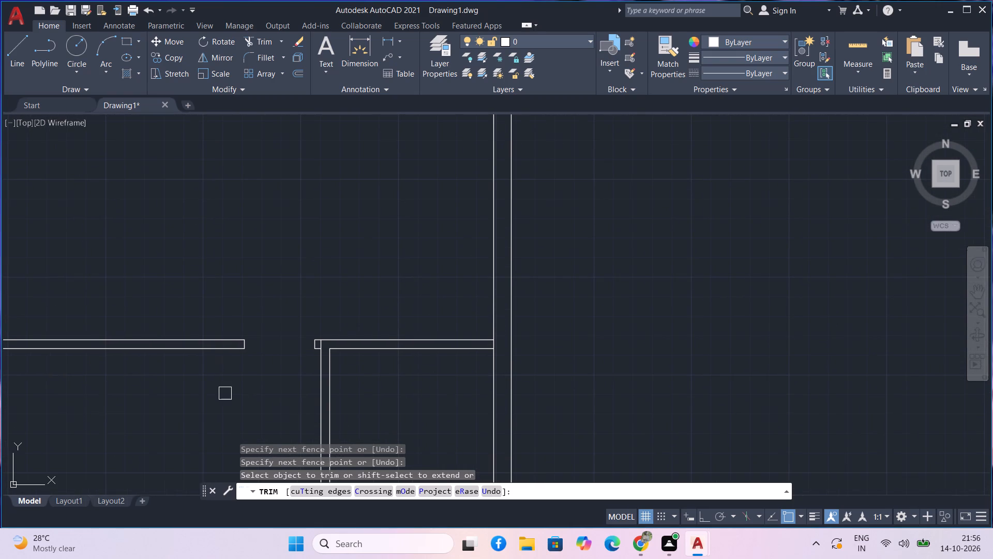
middle_click(225, 393)
scroll(273, 357, "up", 2)
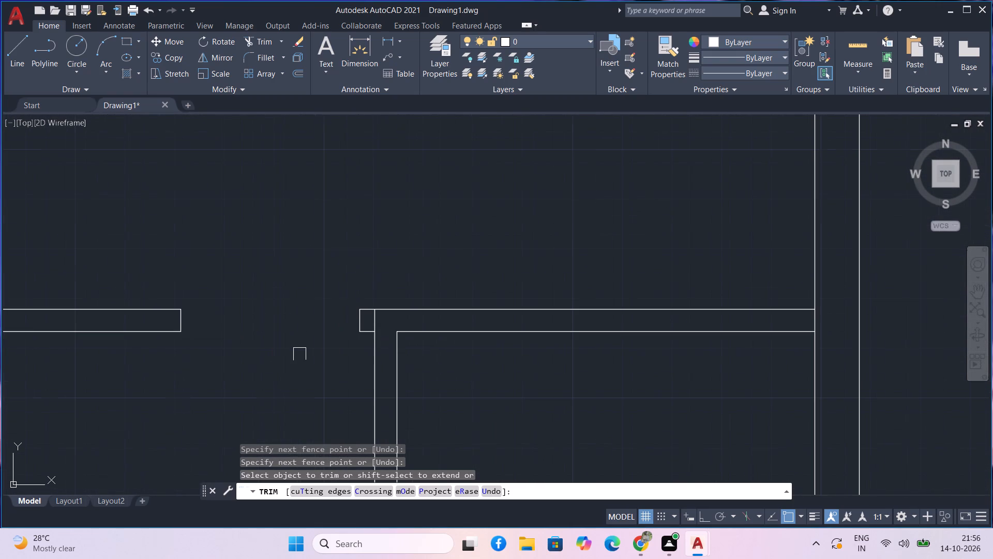
left_click(355, 330)
left_click(355, 331)
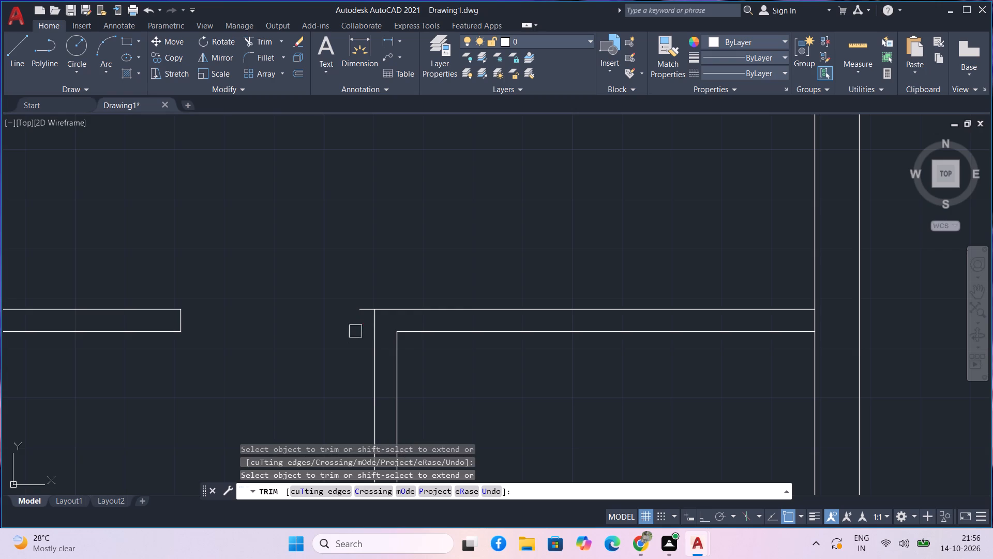
left_click(357, 314)
middle_click_drag(301, 356, 338, 352)
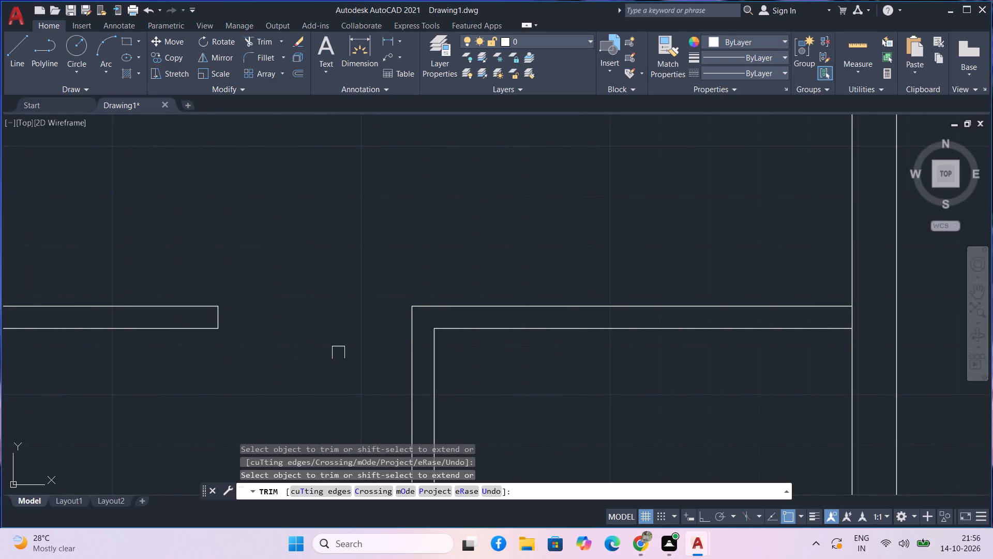
Offset the end line of the horizontal partition's left portion 3' to the left, into the wall.
key("Escape")
type("o")
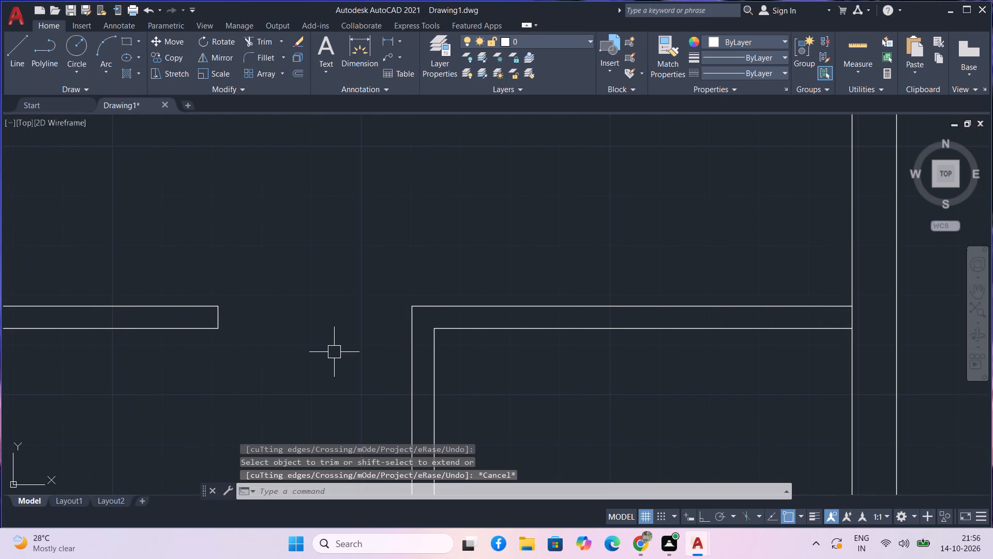
key("space")
type("3'")
key("Return")
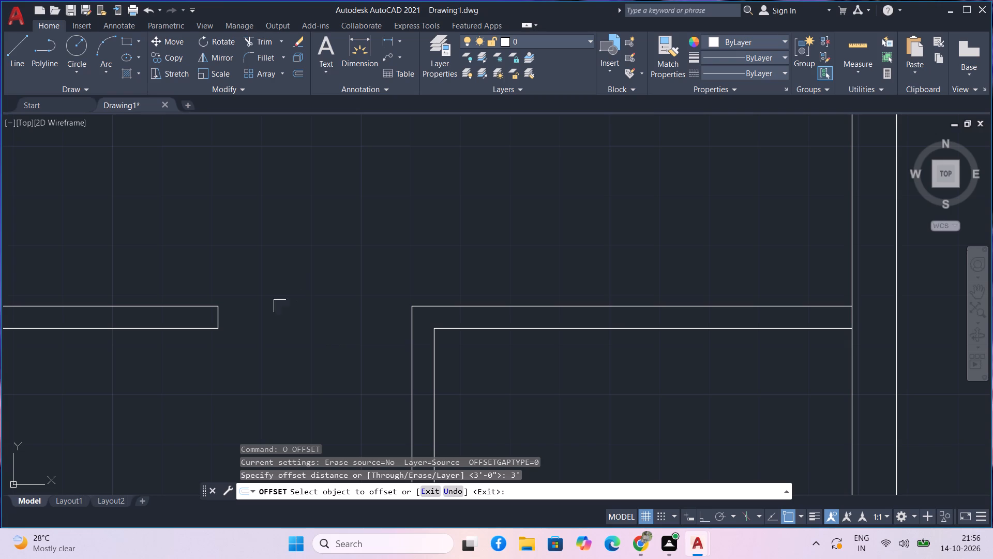
left_click(217, 315)
left_click(171, 316)
key("Escape")
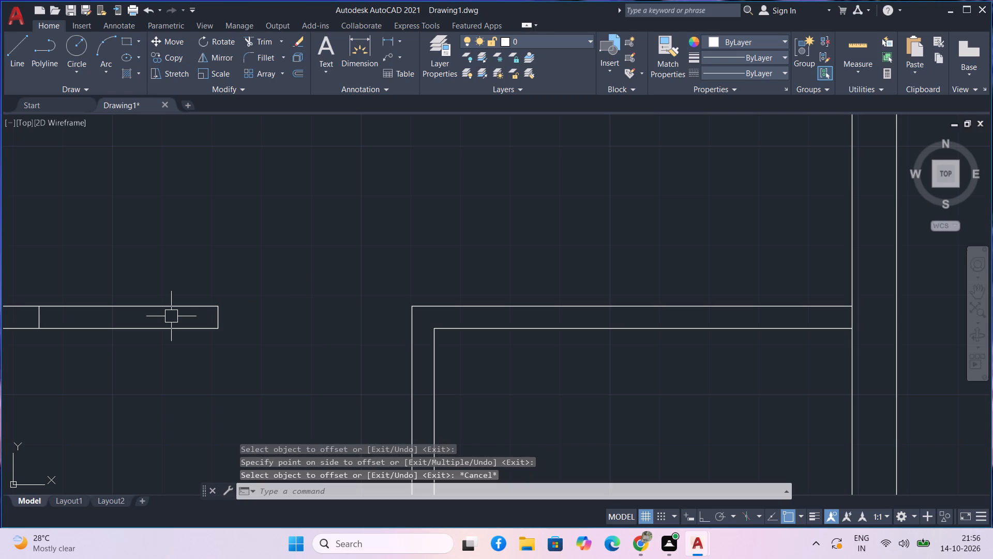
Trim the horizontal partition between the 3' marking line and its old end, removing the old end line to widen the opening.
type("tr")
key("space")
left_click_drag(175, 372, 178, 282)
left_click_drag(194, 314, 230, 317)
Examine the partitions and openings across the whole floor plan.
scroll(230, 317, "down", 3)
middle_click_drag(229, 329, 264, 237)
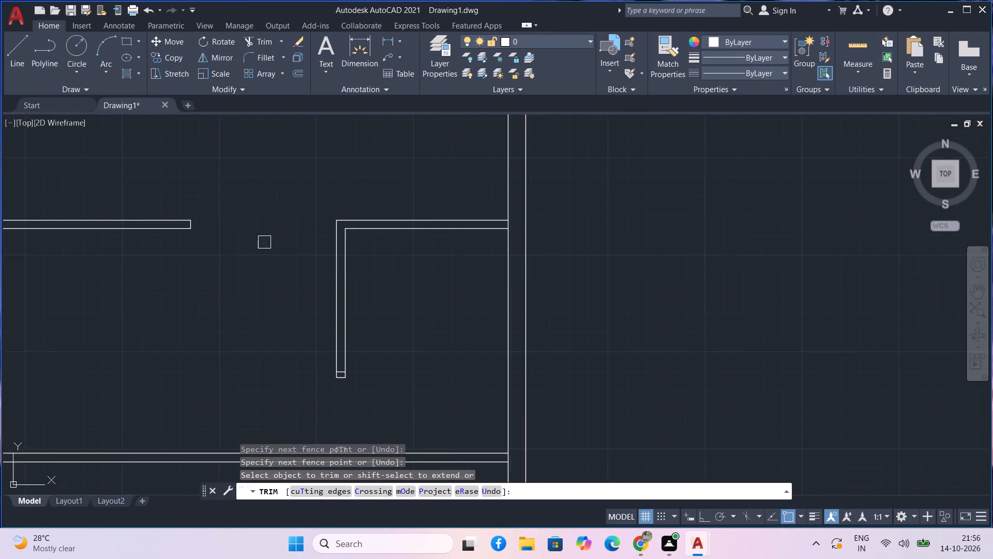
scroll(264, 258, "down", 1)
middle_click_drag(265, 292, 285, 247)
scroll(283, 267, "down", 1)
middle_click_drag(283, 272, 321, 340)
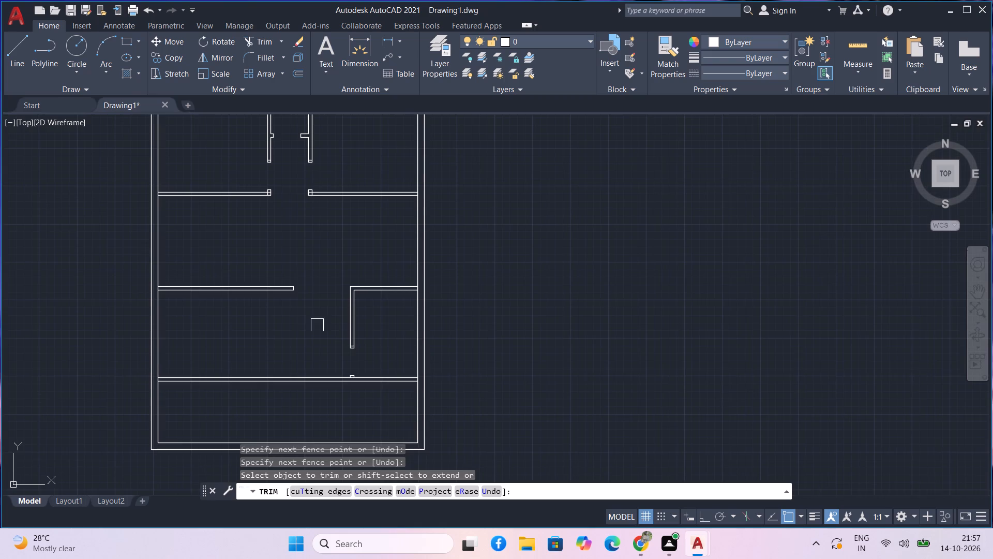
middle_click_drag(317, 325, 323, 368)
middle_click_drag(324, 379, 328, 383)
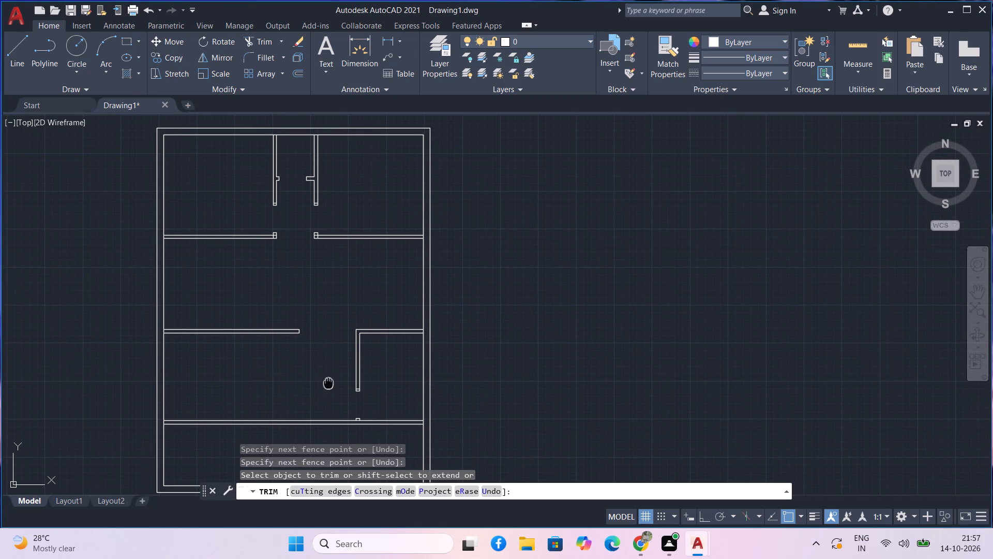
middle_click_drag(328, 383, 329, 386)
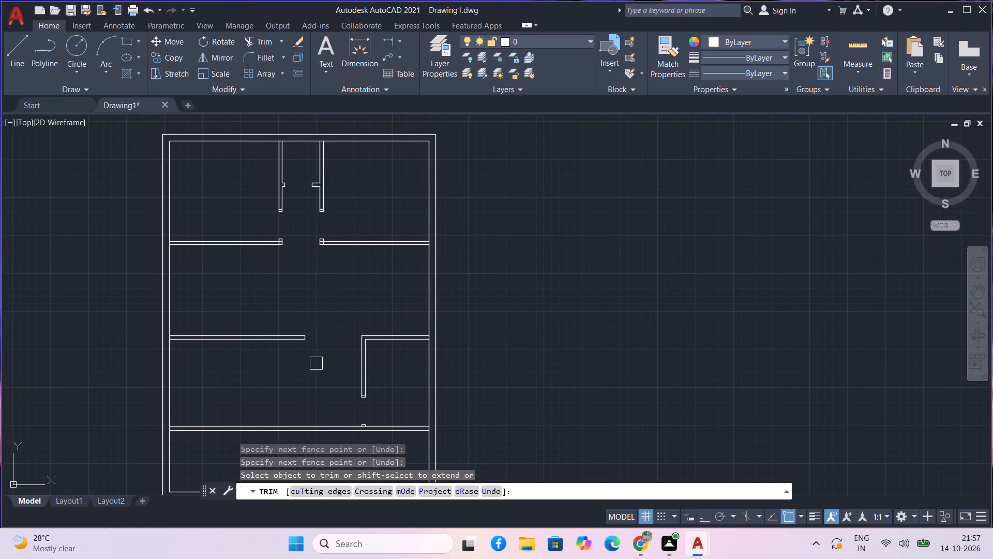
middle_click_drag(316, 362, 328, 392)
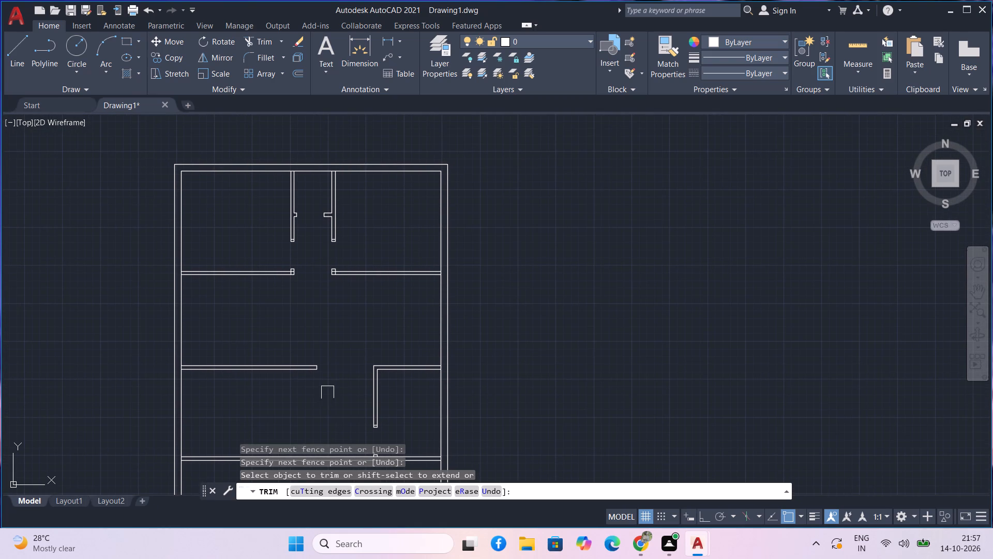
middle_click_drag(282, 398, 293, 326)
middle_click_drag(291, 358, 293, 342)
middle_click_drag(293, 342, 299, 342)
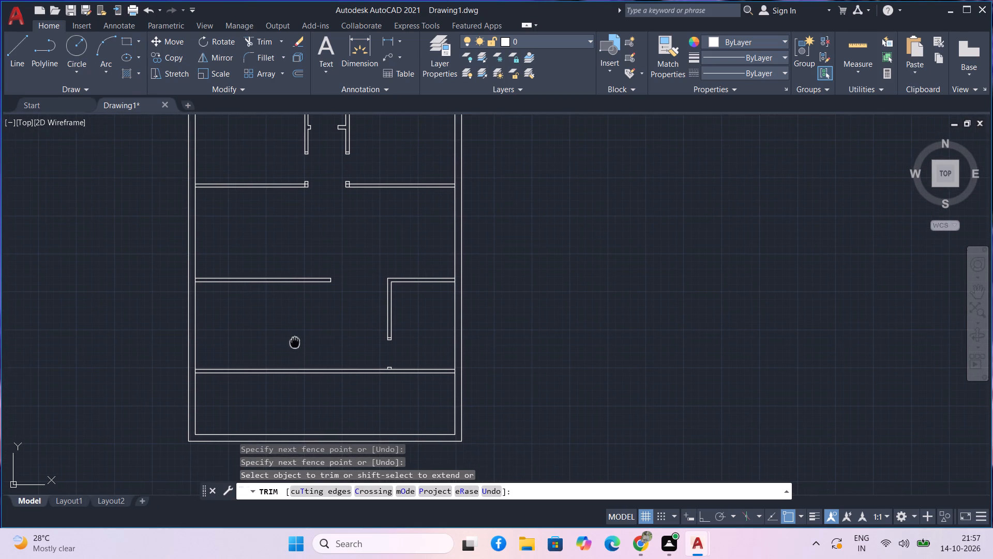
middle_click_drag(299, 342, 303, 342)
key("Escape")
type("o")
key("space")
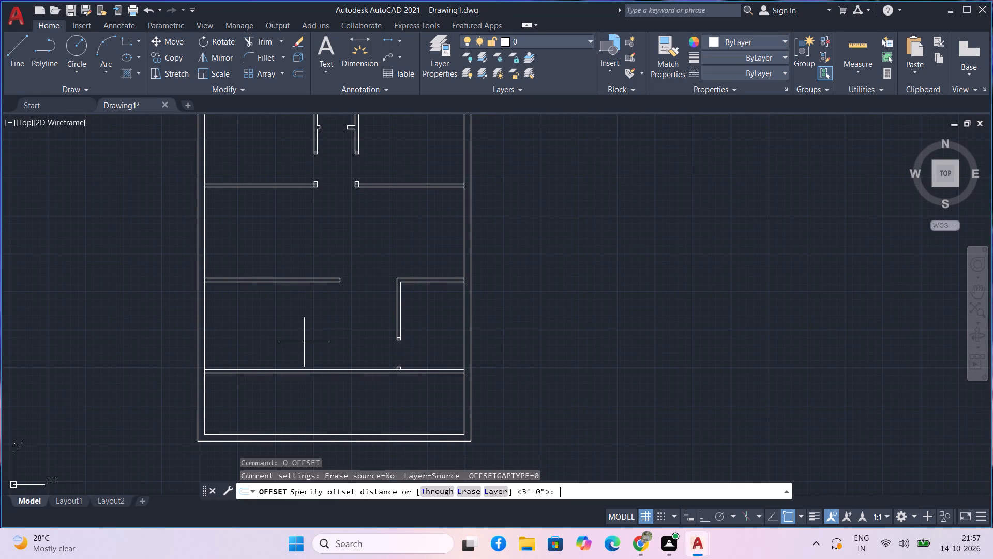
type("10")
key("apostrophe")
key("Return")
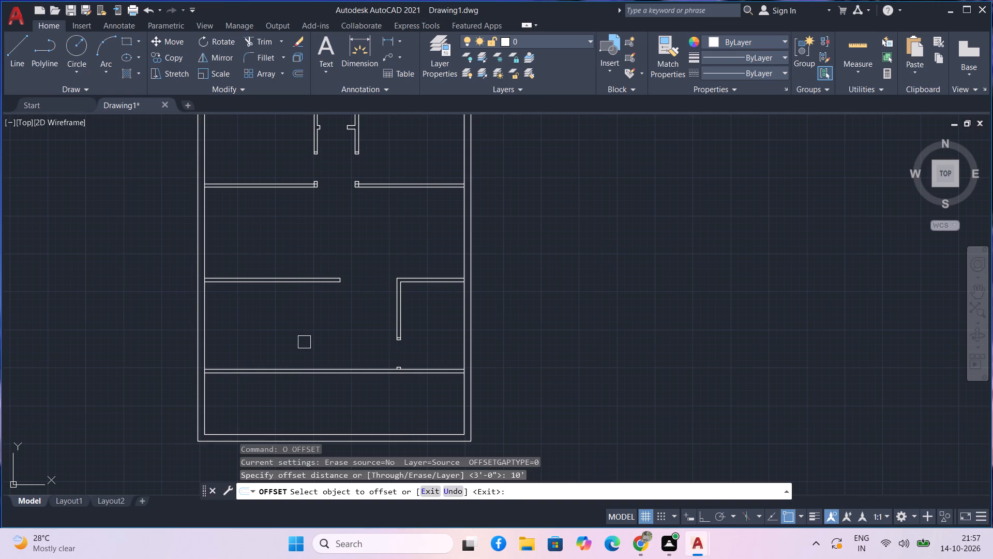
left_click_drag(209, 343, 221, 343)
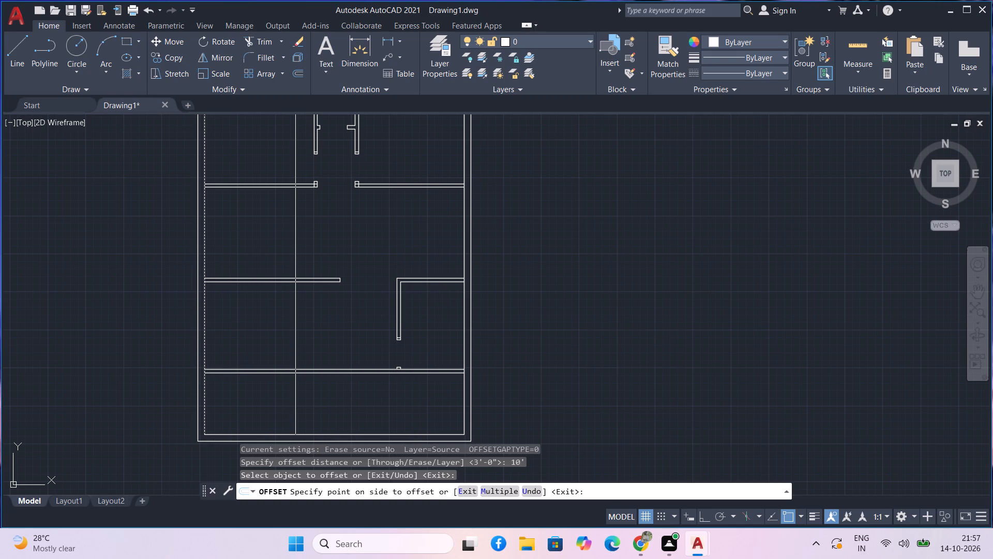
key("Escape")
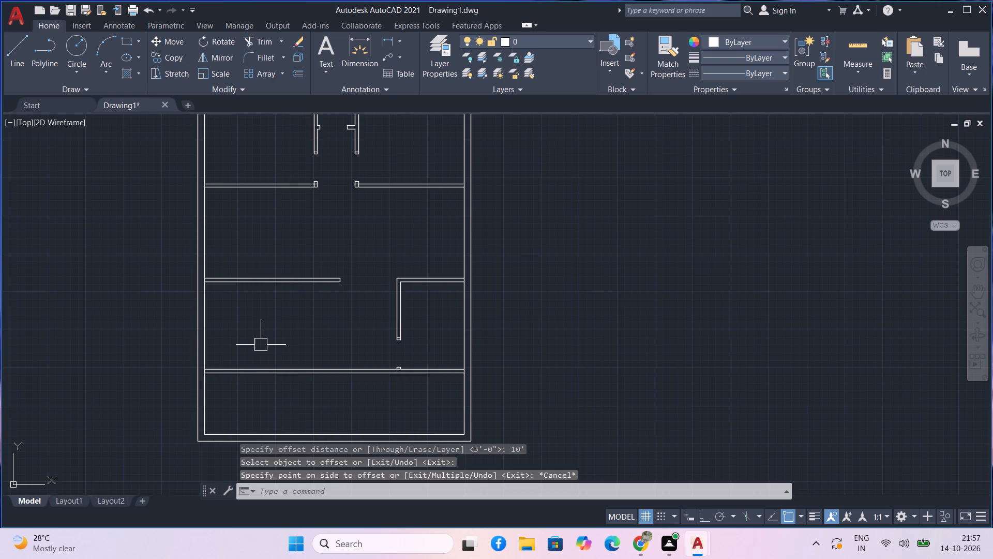
Offset the inner line of the left outer wall 6' to the right, into the plan.
type("o")
key("space")
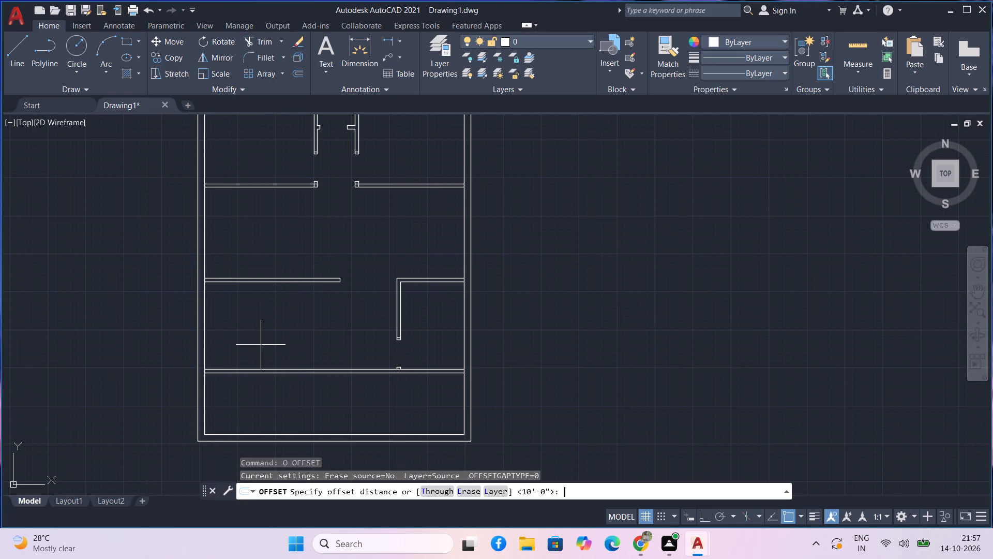
type("6'")
key("Return")
left_click(203, 349)
left_click(232, 344)
key("Escape")
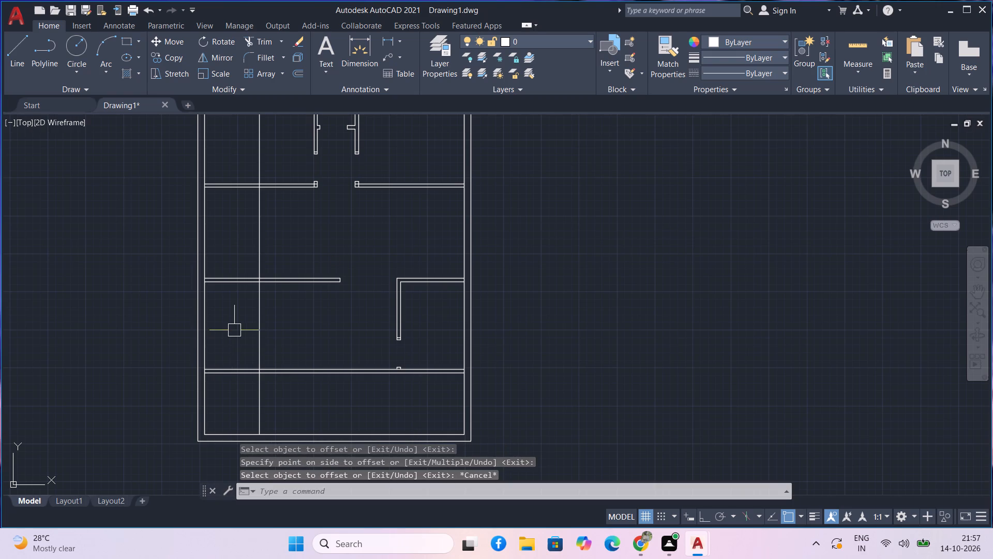
Trim the 6' offset line out of the top, middle and bottom spaces, keeping its span between the two lower horizontal partitions.
type("tr")
key("space")
left_click(257, 258)
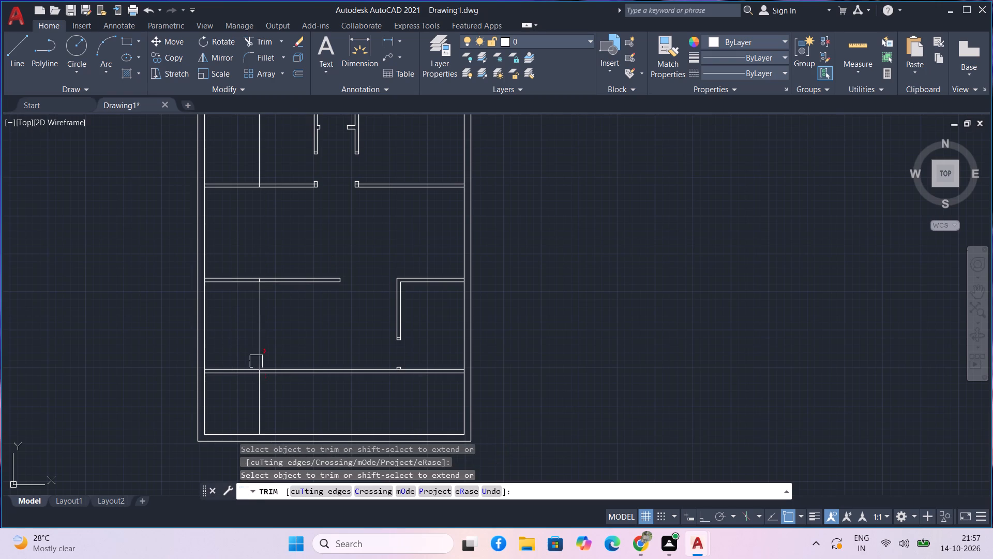
left_click(254, 410)
middle_click_drag(270, 202, 272, 285)
left_click(267, 244)
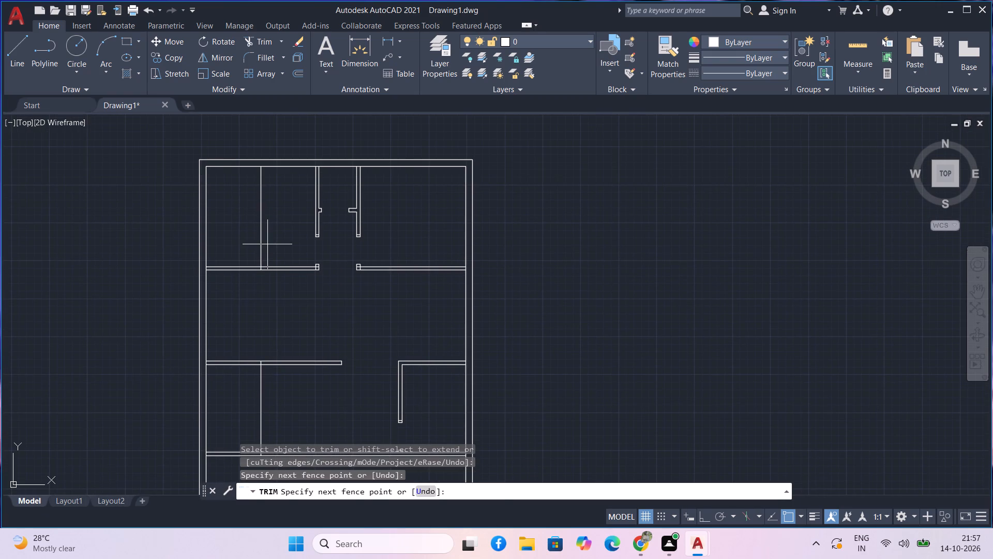
left_click_drag(264, 248, 255, 248)
left_click(254, 248)
Trim the short leftover pieces of the offset line inside the thickness of the upper, middle and lower horizontal partitions.
scroll(258, 261, "up", 3)
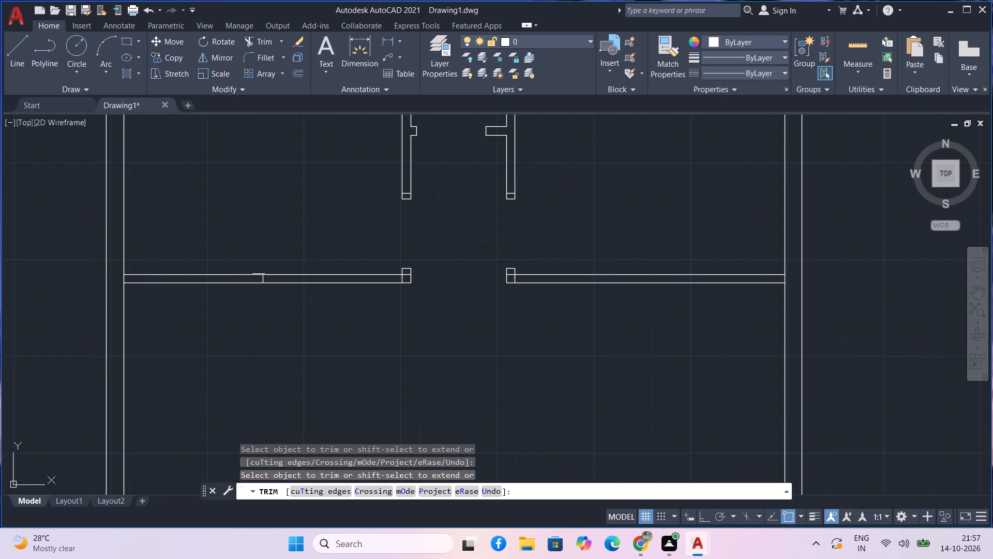
scroll(260, 283, "up", 3)
left_click(261, 277)
scroll(269, 314, "down", 4)
middle_click_drag(290, 379, 289, 212)
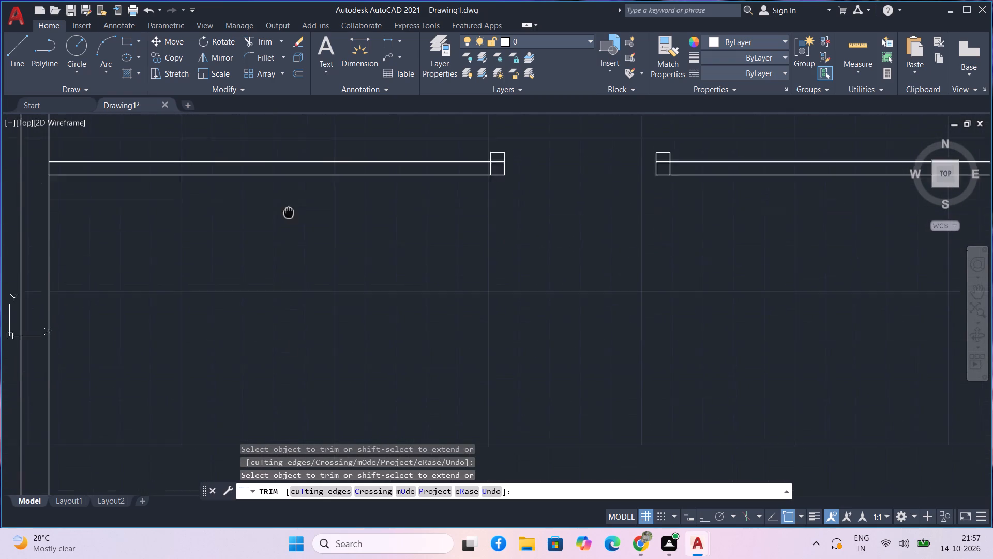
scroll(267, 329, "down", 2)
middle_click_drag(260, 374, 258, 260)
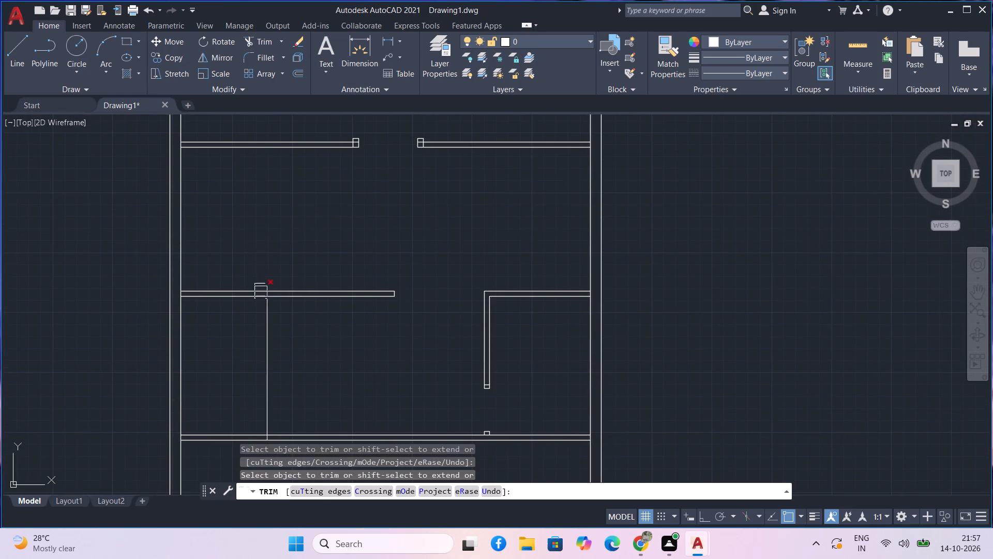
scroll(263, 305, "up", 4)
left_click(275, 245)
scroll(280, 294, "down", 2)
middle_click_drag(298, 322, 298, 320)
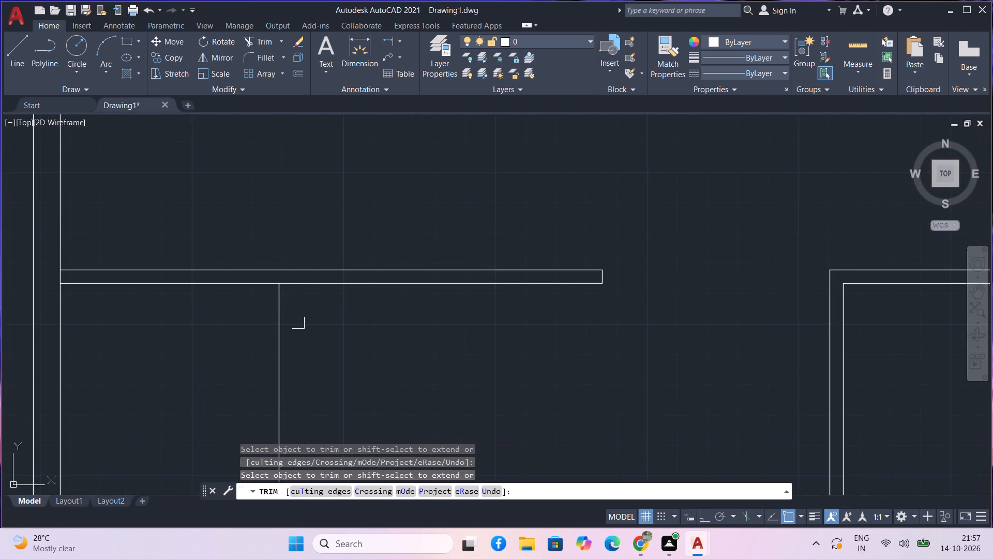
middle_click_drag(298, 320, 298, 216)
scroll(304, 274, "down", 2)
middle_click_drag(322, 318, 309, 205)
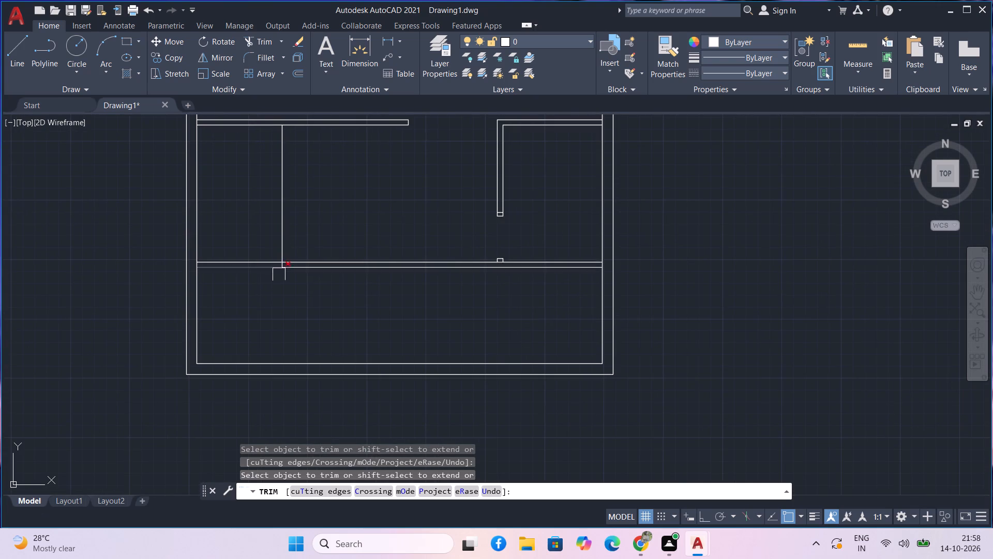
scroll(279, 274, "up", 4)
left_click(284, 215)
scroll(285, 222, "down", 2)
middle_click_drag(287, 224, 290, 268)
scroll(290, 276, "down", 1)
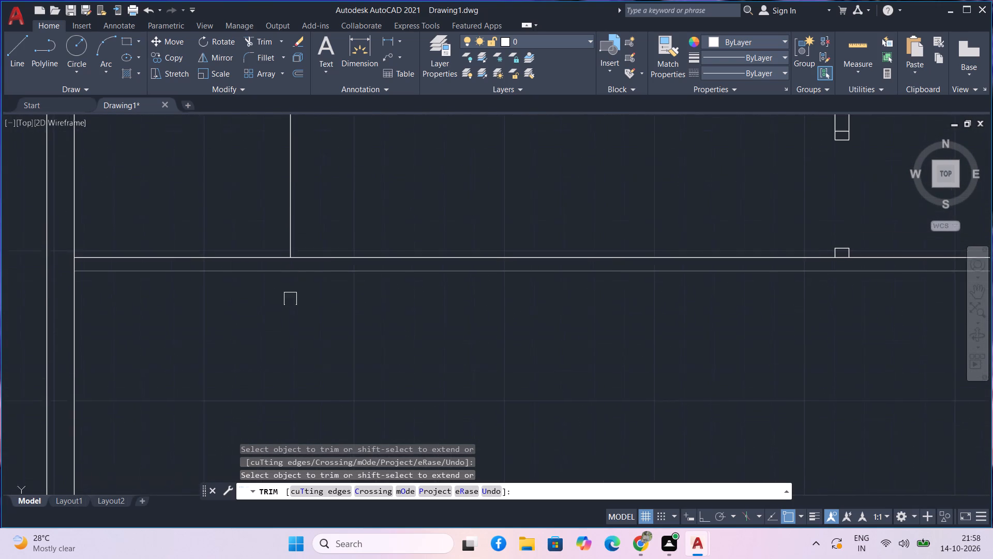
scroll(306, 267, "down", 2)
middle_click_drag(320, 234, 322, 255)
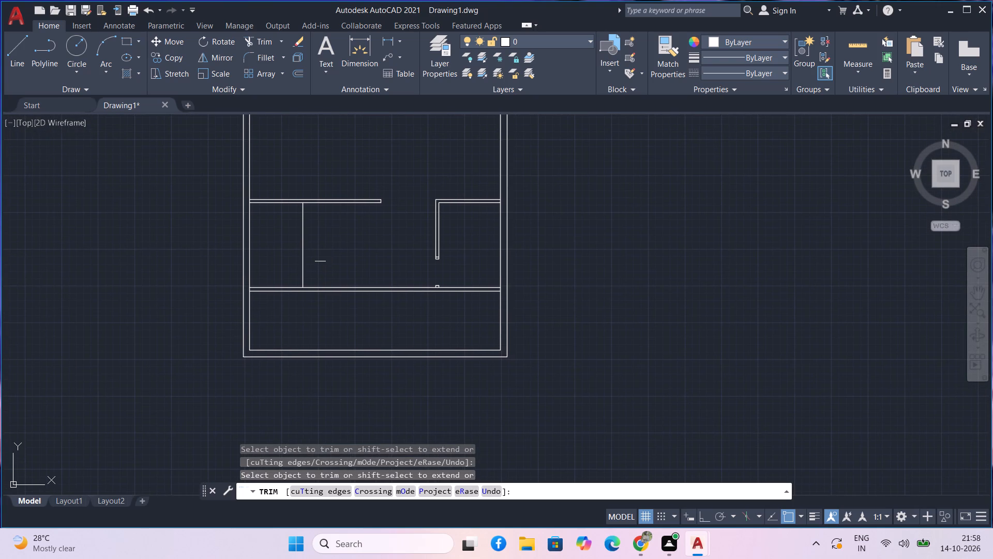
key("Escape")
Offset the remaining vertical line 3" to the right to form the second face of the lower-left partition.
type("o")
key("space")
key("3")
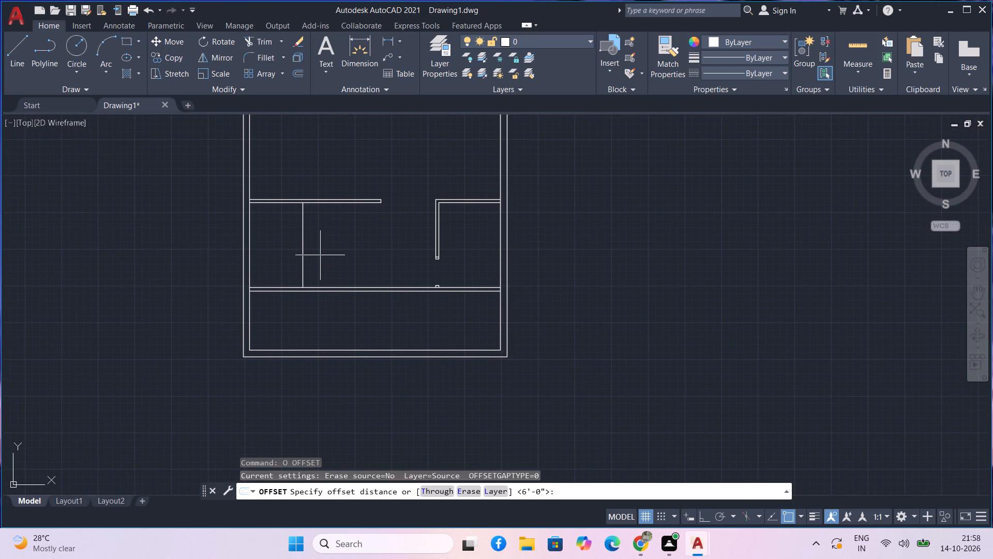
key("Return")
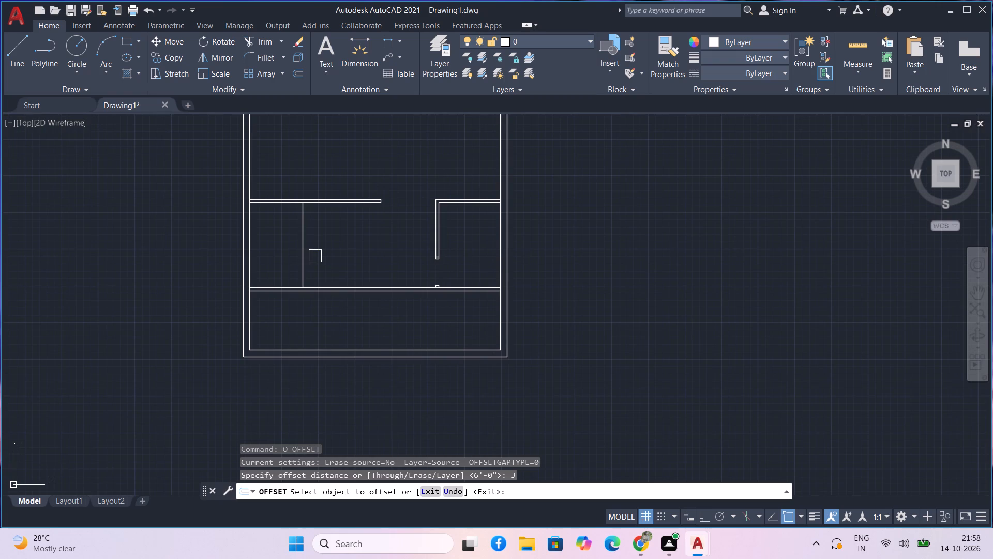
left_click(307, 264)
left_click(313, 264)
key("space")
Examine the new lower-left partition in relation to the surrounding walls and openings.
scroll(322, 234, "down", 1)
middle_click_drag(323, 233, 324, 236)
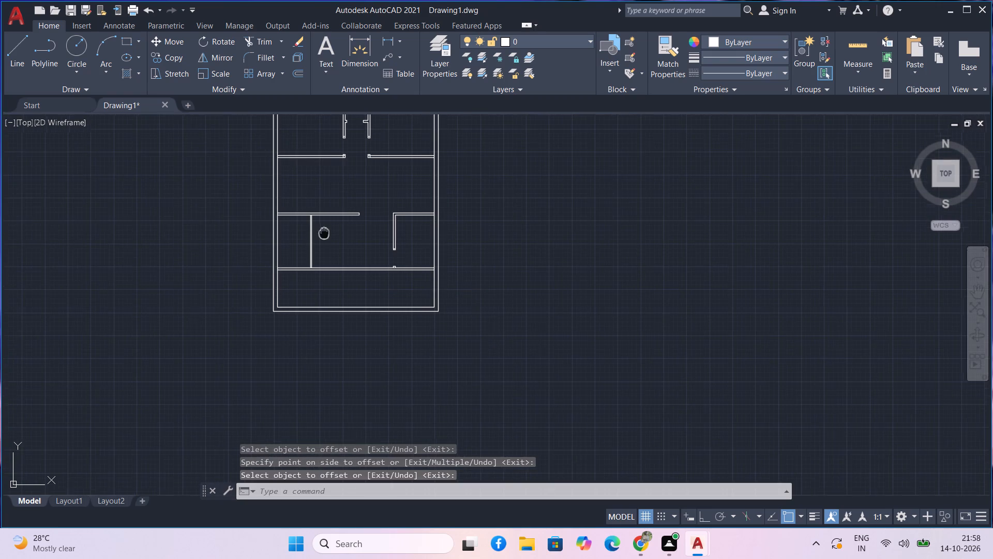
middle_click_drag(324, 236, 331, 259)
scroll(334, 254, "up", 1)
middle_click_drag(342, 281, 347, 233)
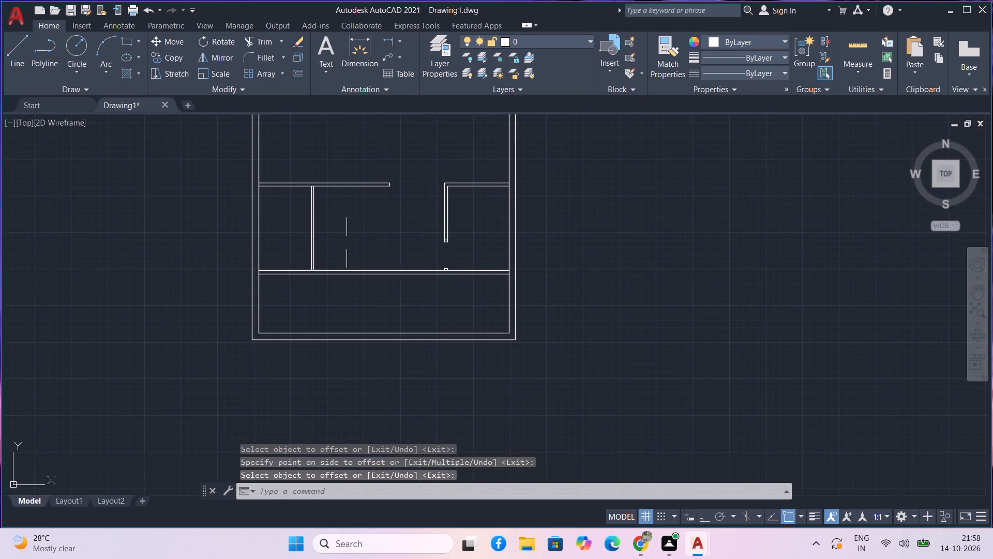
middle_click_drag(348, 259, 349, 238)
middle_click_drag(350, 277, 353, 294)
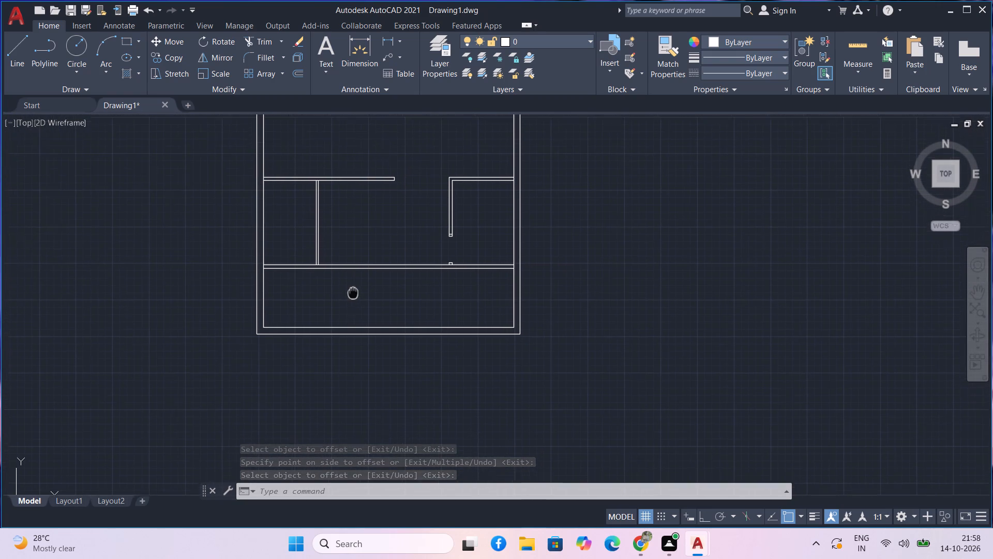
middle_click_drag(353, 294, 353, 310)
middle_click_drag(368, 259, 369, 267)
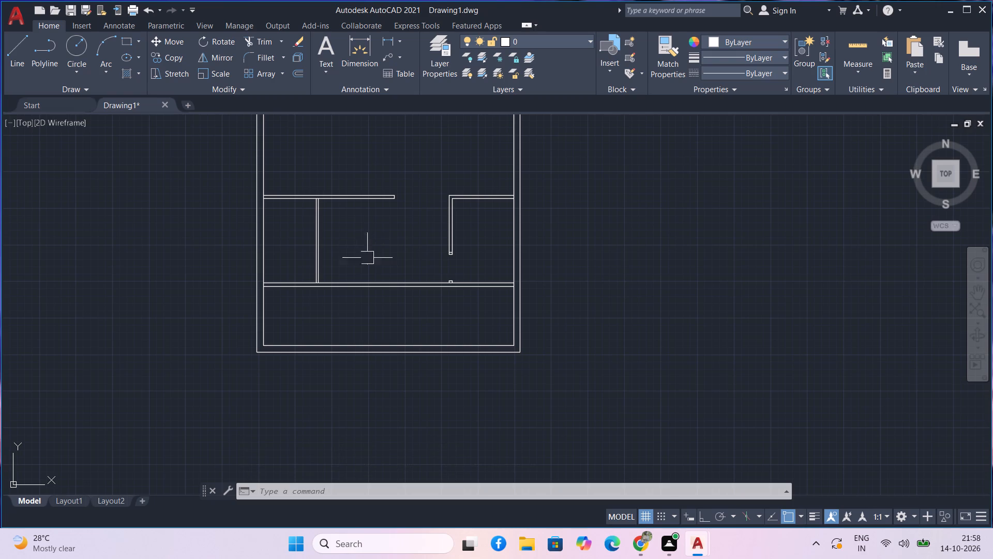
middle_click_drag(369, 267, 377, 285)
middle_click_drag(346, 242, 355, 271)
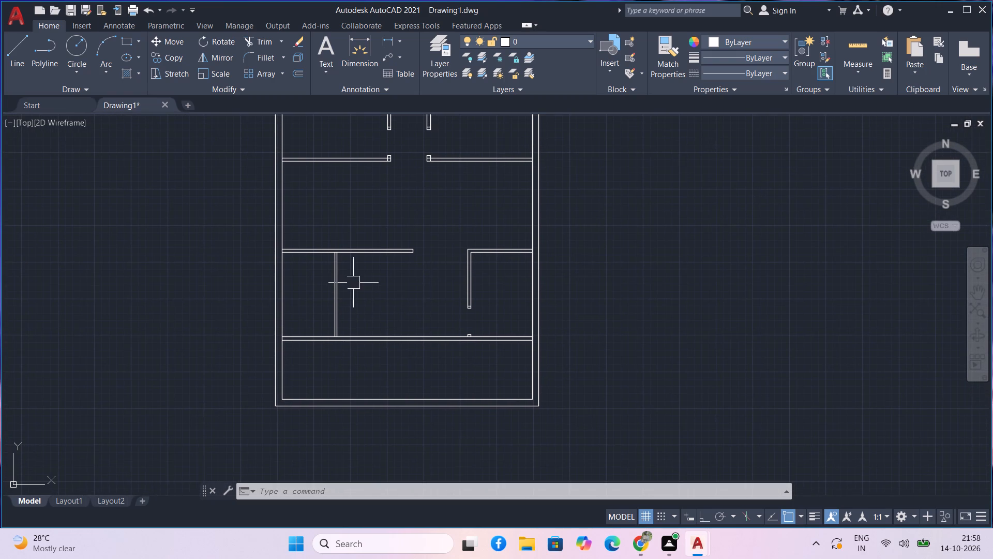
Extend the left line of the 3" lower-left partition up to the top face of the horizontal partition above it.
scroll(345, 278, "up", 3)
middle_click_drag(345, 270, 362, 332)
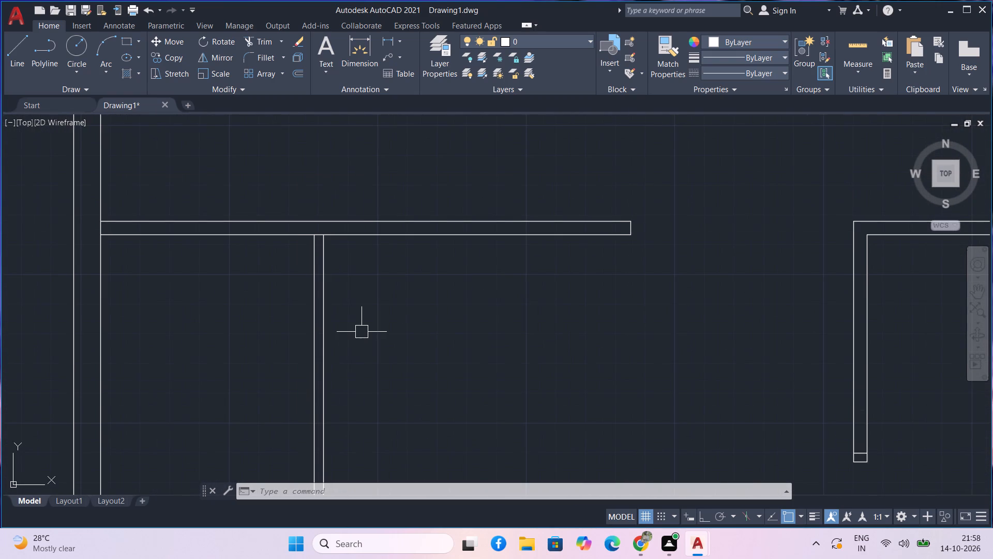
type("ex")
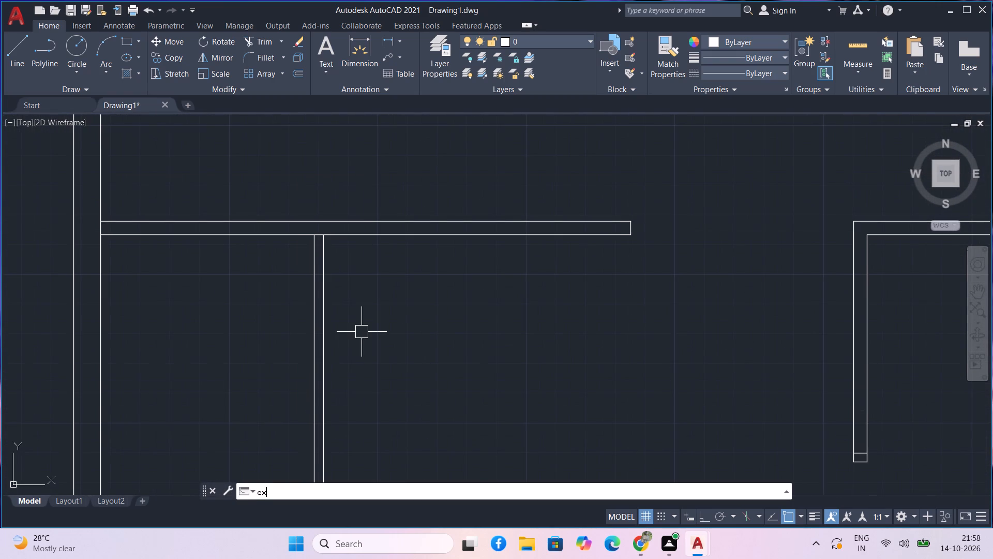
key("space")
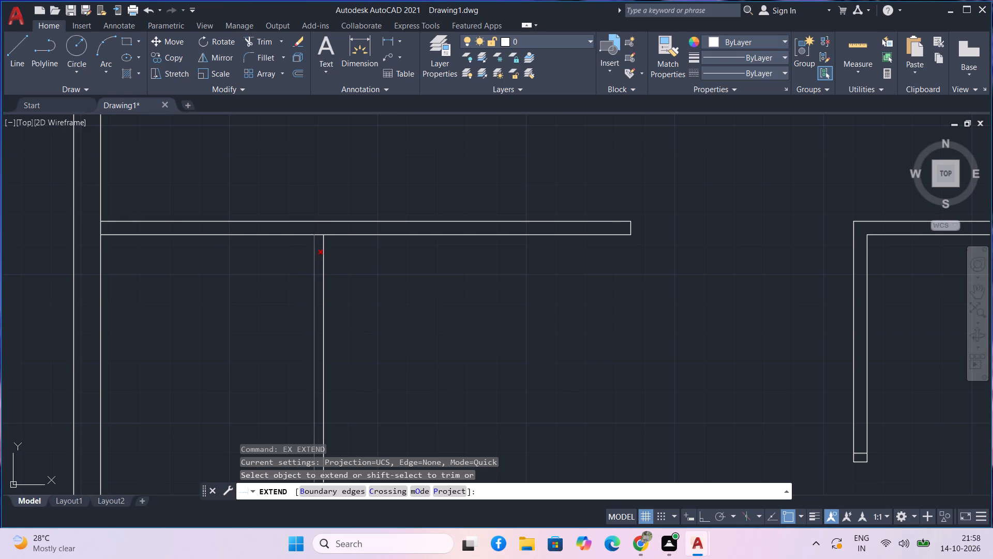
left_click(311, 283)
scroll(237, 286, "down", 1)
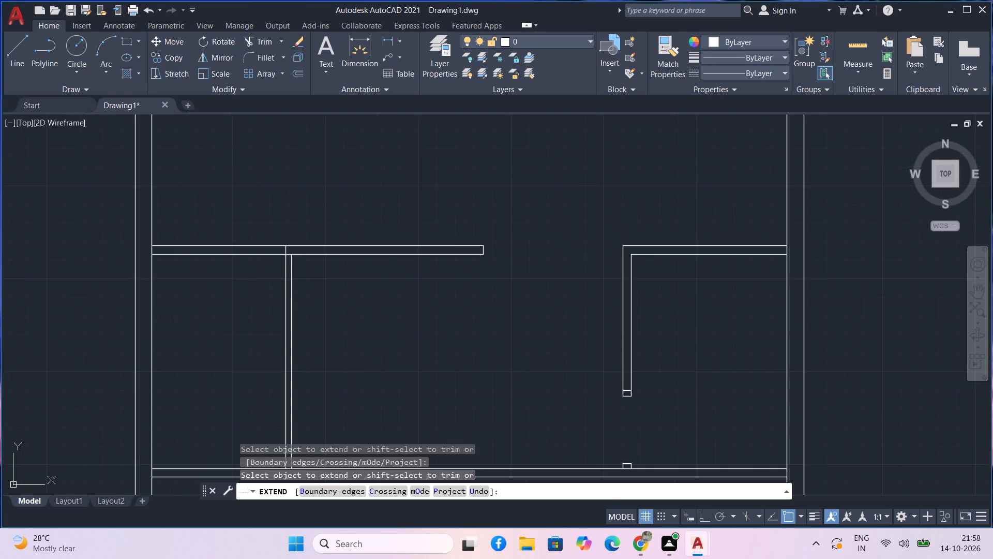
middle_click_drag(237, 291, 257, 275)
middle_click_drag(267, 298, 275, 320)
key("Escape")
Start a new Offset.
type("o")
key("space")
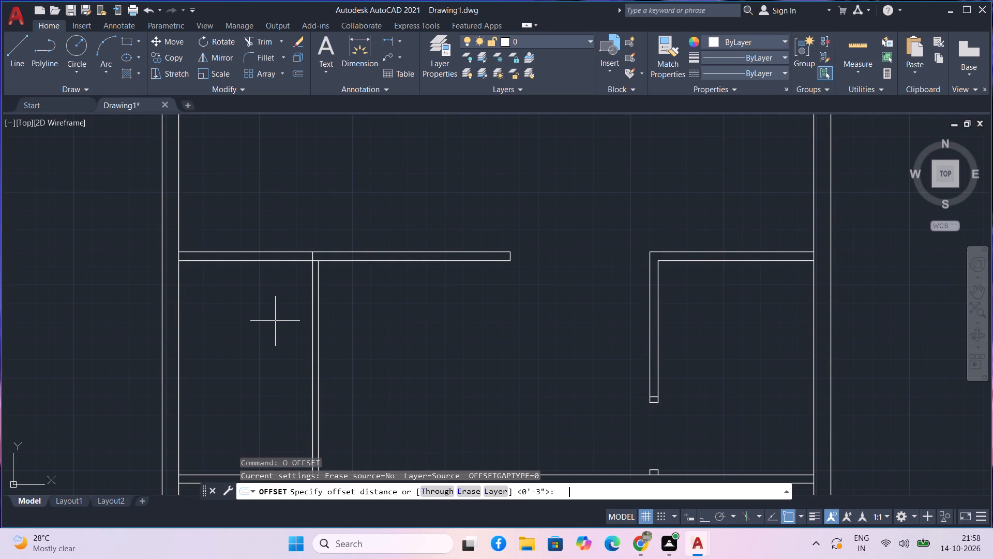
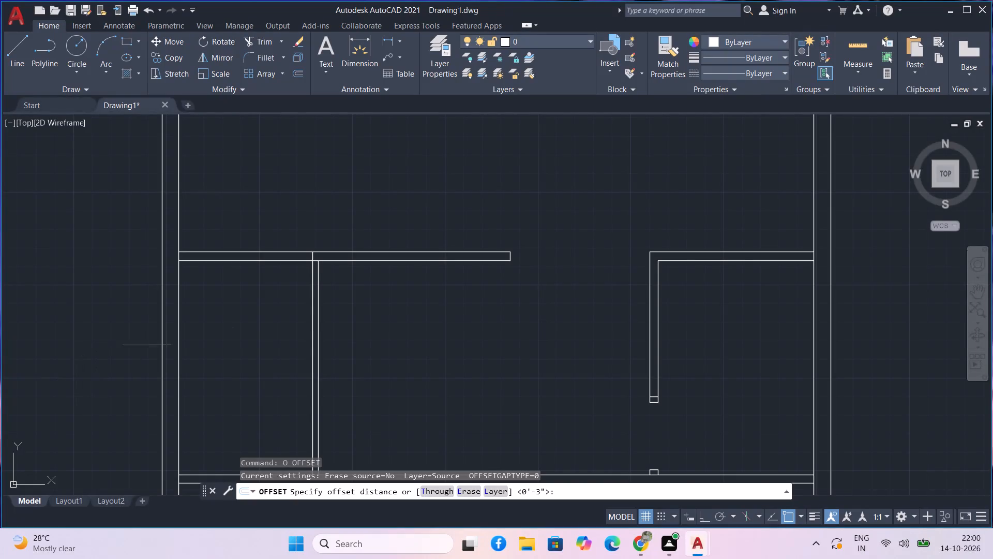
Offset the left line of the lower-left vertical partition 3" to the left to mark a door jamb.
scroll(197, 333, "down", 1)
middle_click_drag(197, 333, 183, 321)
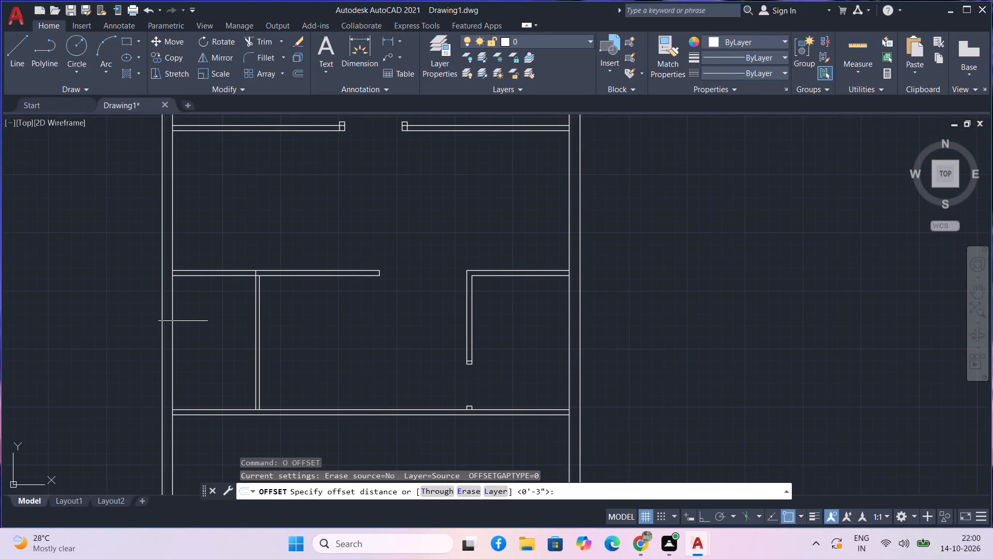
middle_click_drag(178, 324, 124, 320)
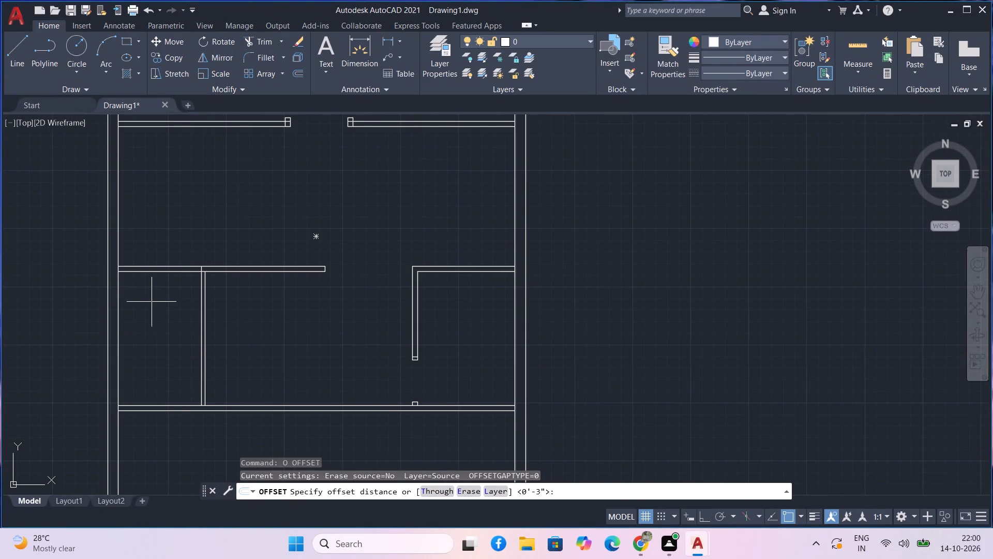
key("3")
key("Return")
scroll(151, 318, "up", 2)
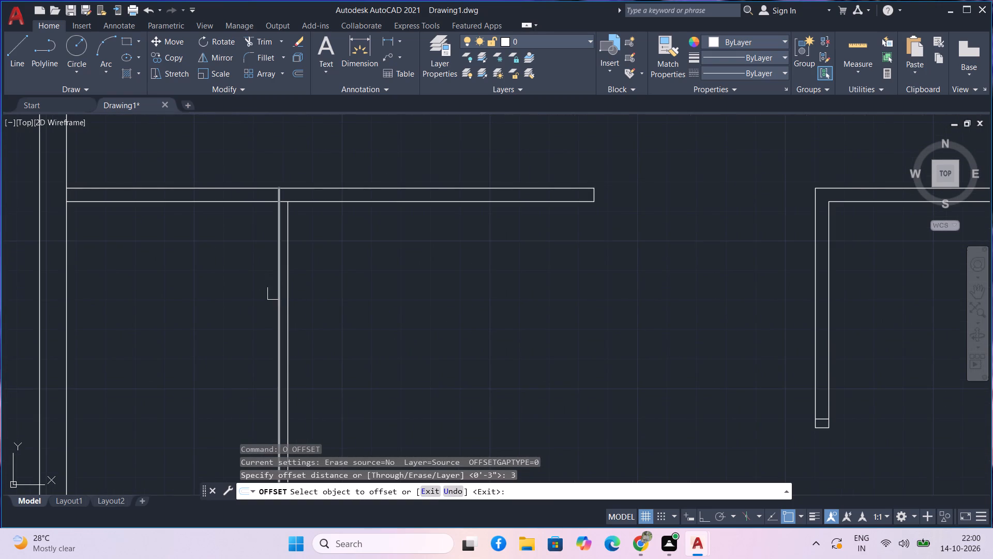
left_click(274, 293)
left_click(251, 305)
key("Escape")
Offset the new jamb line 3' to the left to mark the door opening's other side.
type("o 3'")
key("Return")
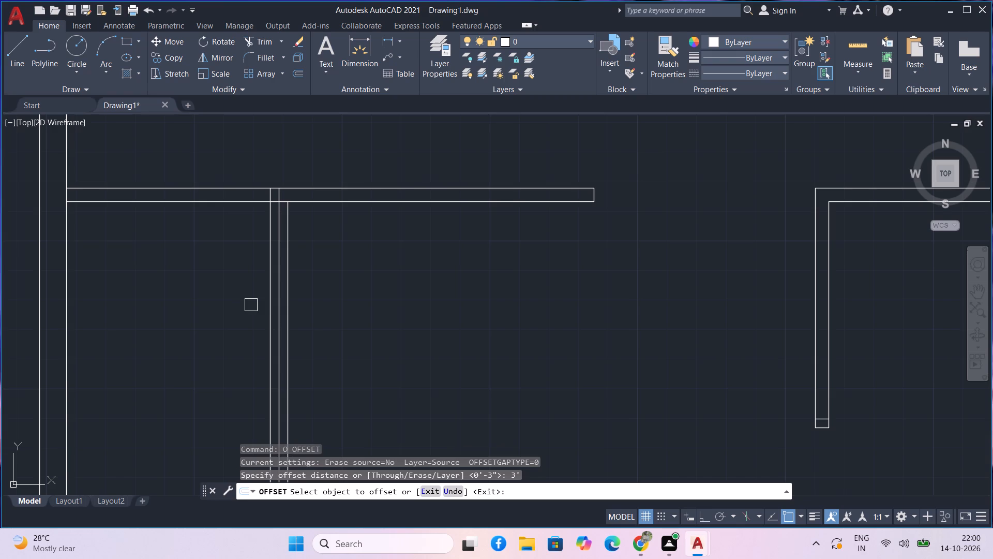
left_click(267, 320)
left_click(222, 323)
key("Escape")
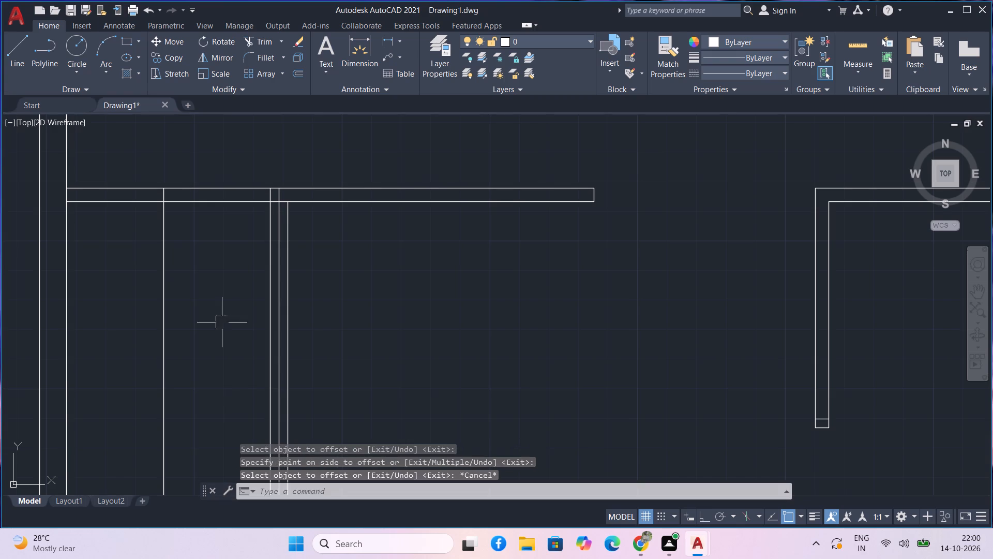
Trim the horizontal partition between the two jamb lines to open the 3' doorway, and remove the jamb lines' excess below it.
middle_click_drag(222, 321, 229, 348)
type("tr")
key("space")
left_click_drag(233, 313, 238, 184)
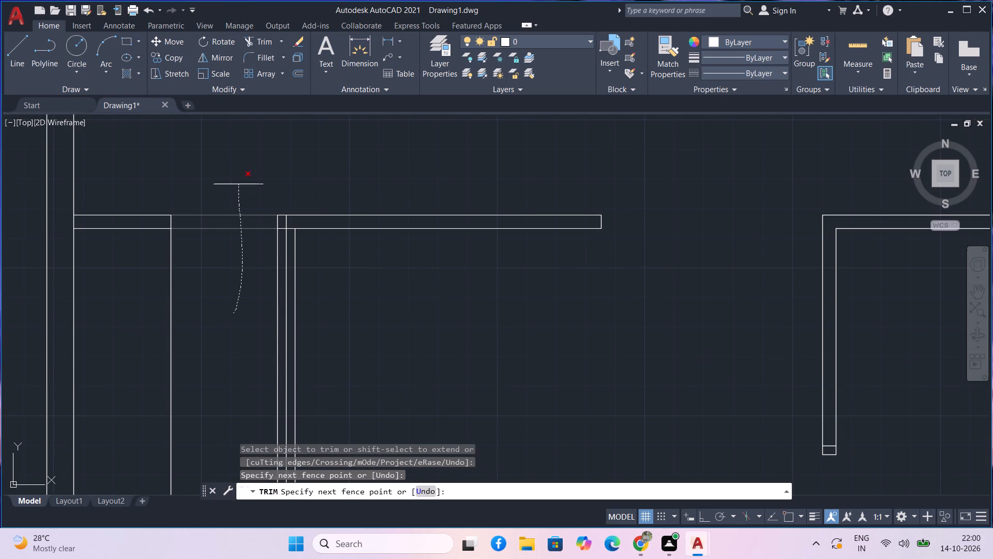
left_click_drag(238, 184, 171, 326)
left_click_drag(171, 326, 165, 327)
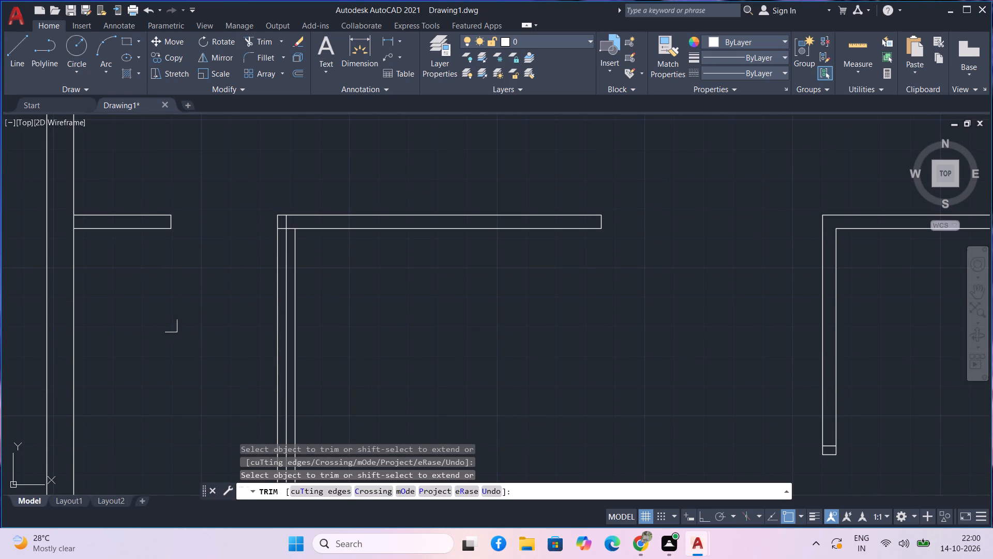
left_click(271, 352)
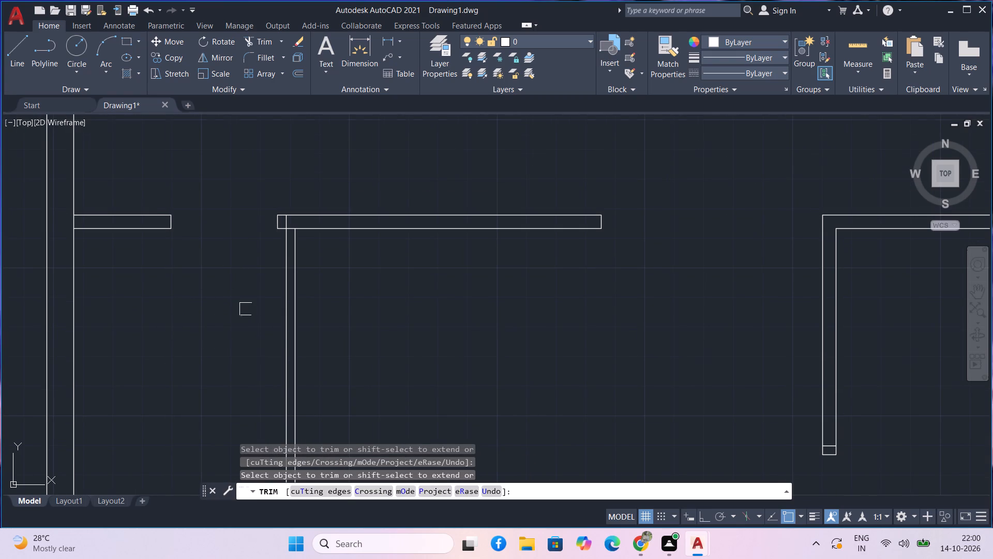
Trim the overlapping line pieces where the 3" lower-left partition meets the horizontal partition above it.
scroll(246, 309, "down", 1)
scroll(272, 246, "up", 2)
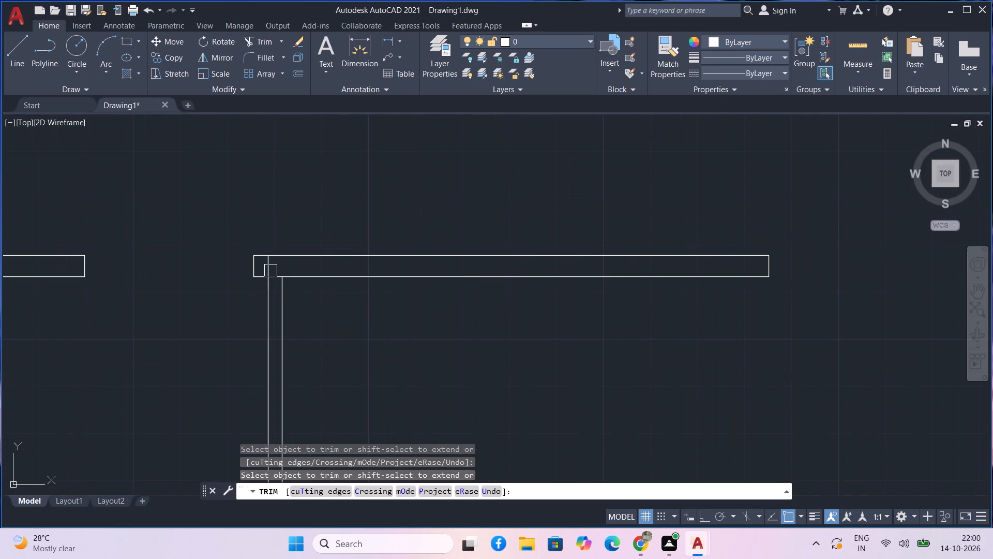
left_click(270, 265)
scroll(274, 278, "up", 4)
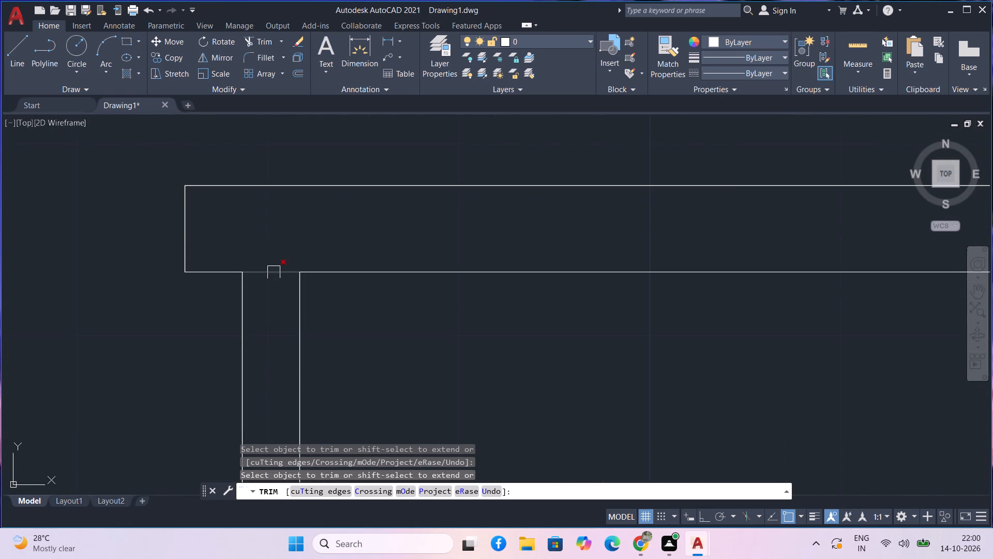
left_click(274, 272)
Trim the left outer wall's inner face between the two faces of the short horizontal partition stub beside the new doorway.
scroll(270, 303, "down", 3)
scroll(193, 302, "down", 3)
middle_click_drag(171, 307, 206, 257)
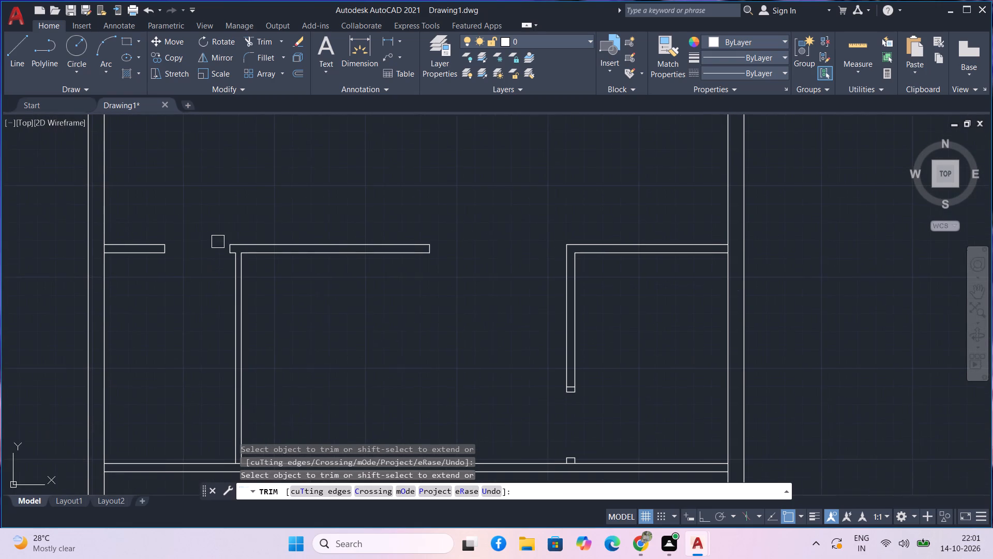
scroll(174, 299, "down", 1)
scroll(133, 268, "up", 2)
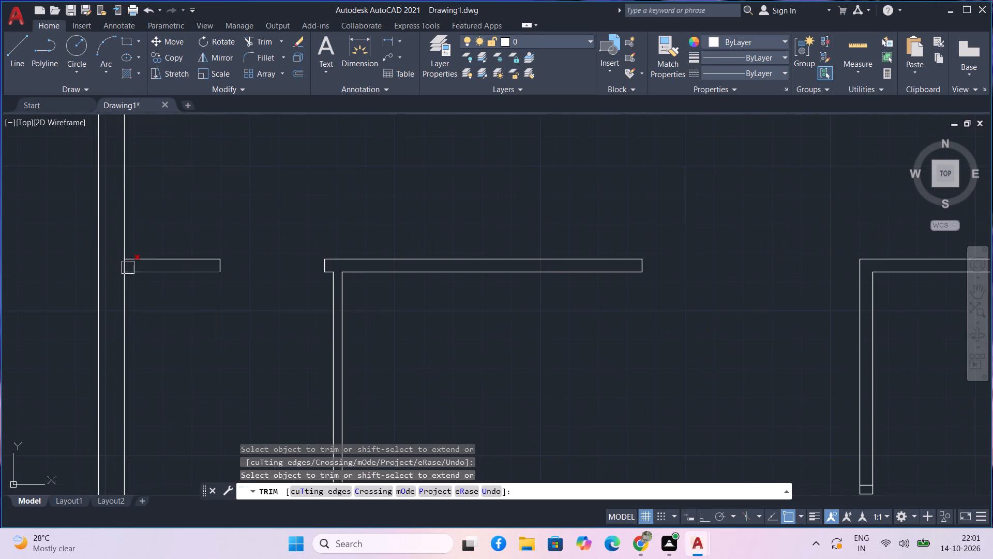
scroll(127, 268, "up", 1)
left_click(127, 266)
Trim the left outer wall's inner face between the two faces of the lowest full-width horizontal partition.
scroll(134, 279, "down", 1)
middle_click_drag(146, 310, 155, 246)
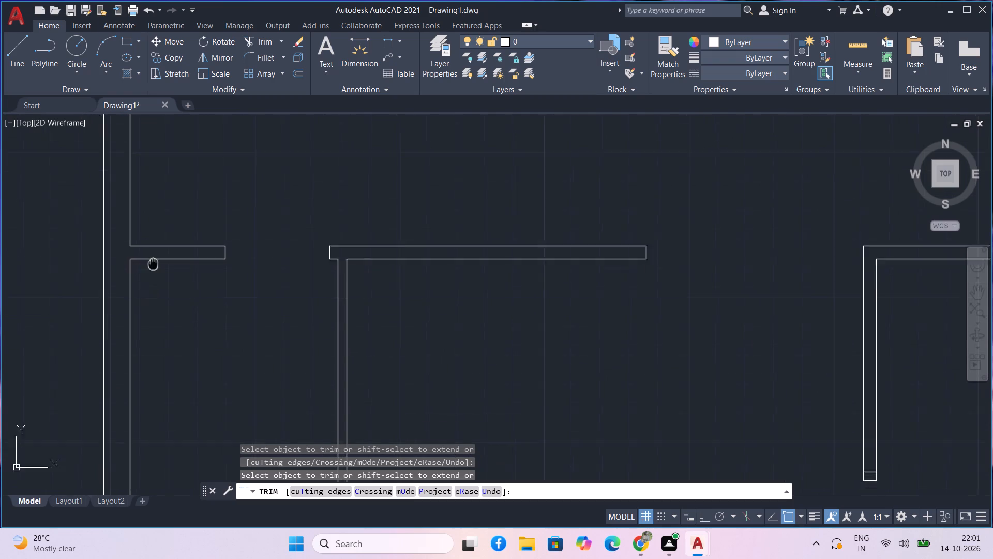
middle_click_drag(155, 246, 156, 226)
scroll(155, 256, "down", 2)
middle_click_drag(169, 372, 176, 264)
scroll(149, 259, "up", 2)
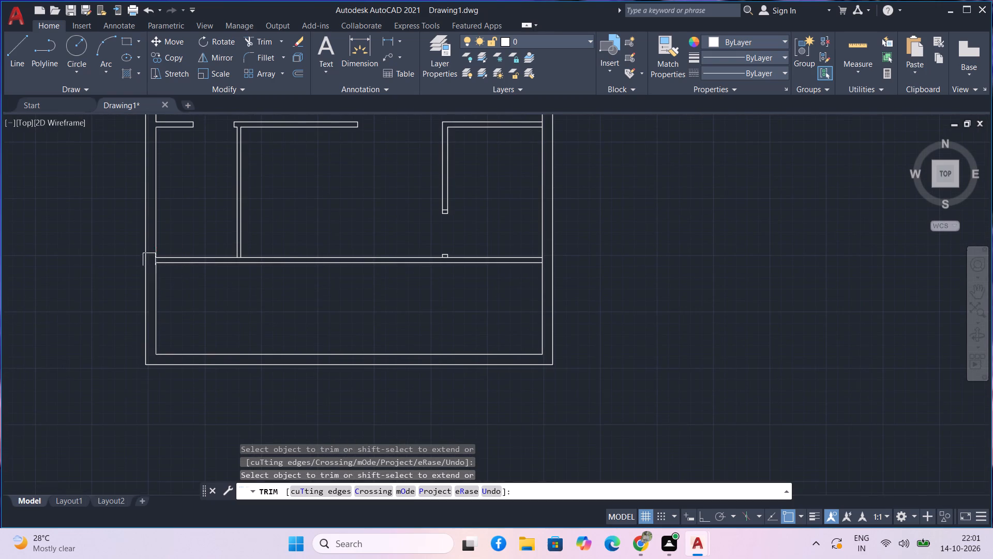
scroll(149, 259, "up", 3)
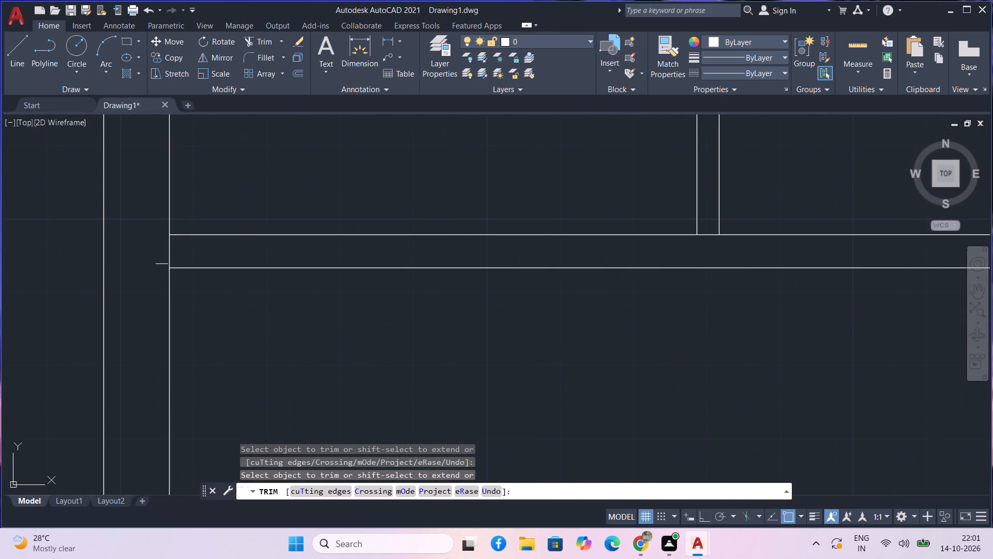
left_click(168, 256)
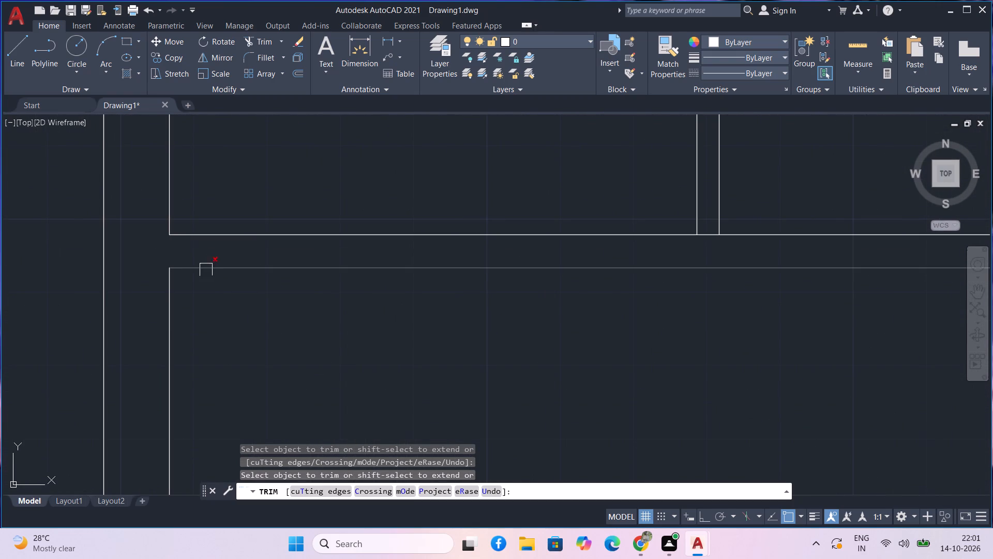
Trim the top face of the lowest horizontal partition between the two faces of the 3" lower-left partition.
scroll(212, 278, "down", 4)
scroll(317, 285, "up", 1)
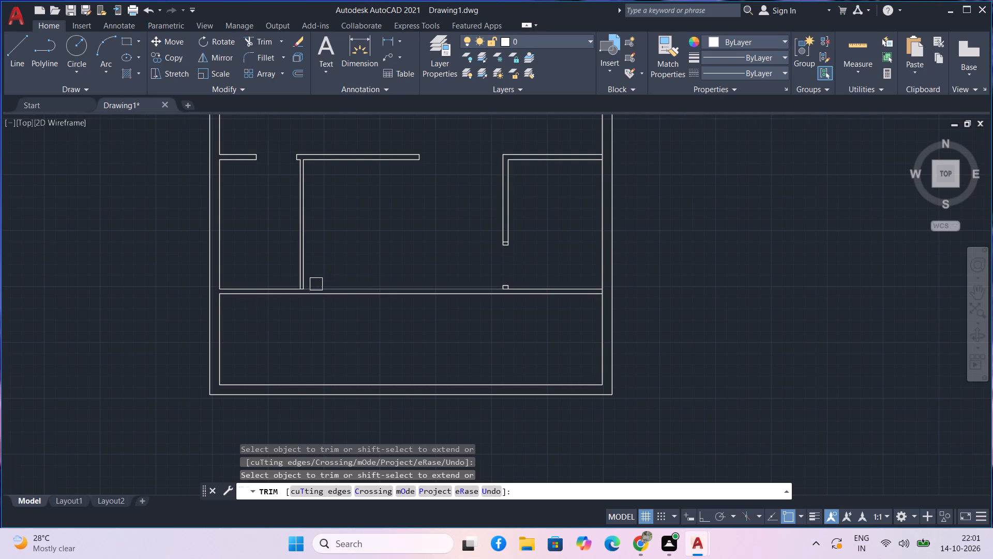
scroll(305, 287, "up", 2)
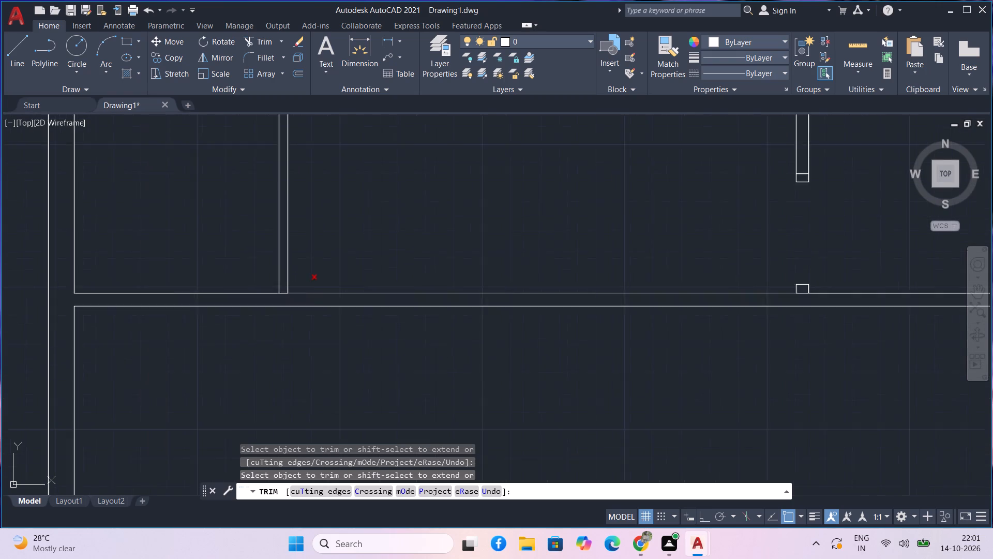
scroll(305, 287, "up", 1)
left_click(245, 300)
Trim the right outer wall's inner face between the two faces of the lowest full-width horizontal partition.
scroll(249, 306, "down", 3)
scroll(334, 321, "down", 2)
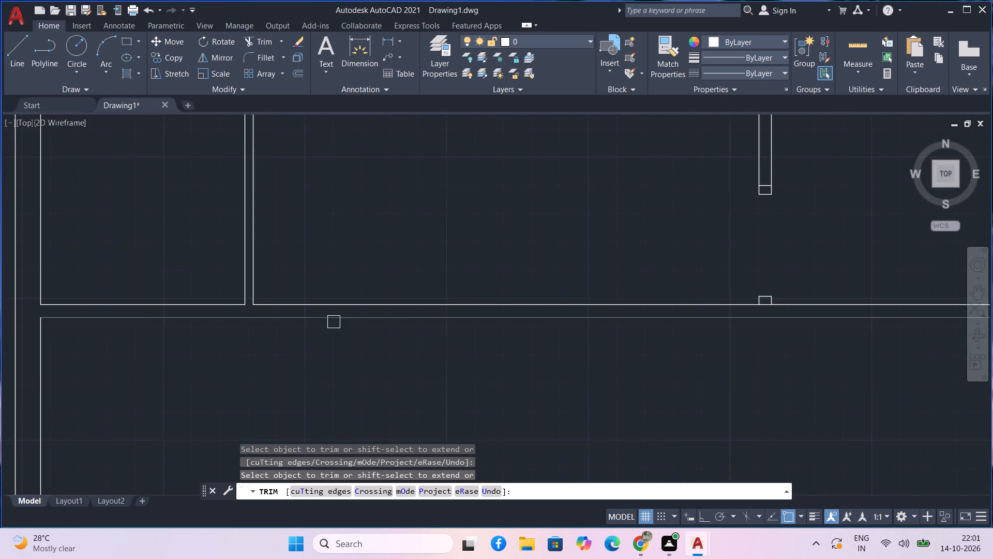
scroll(595, 314, "up", 6)
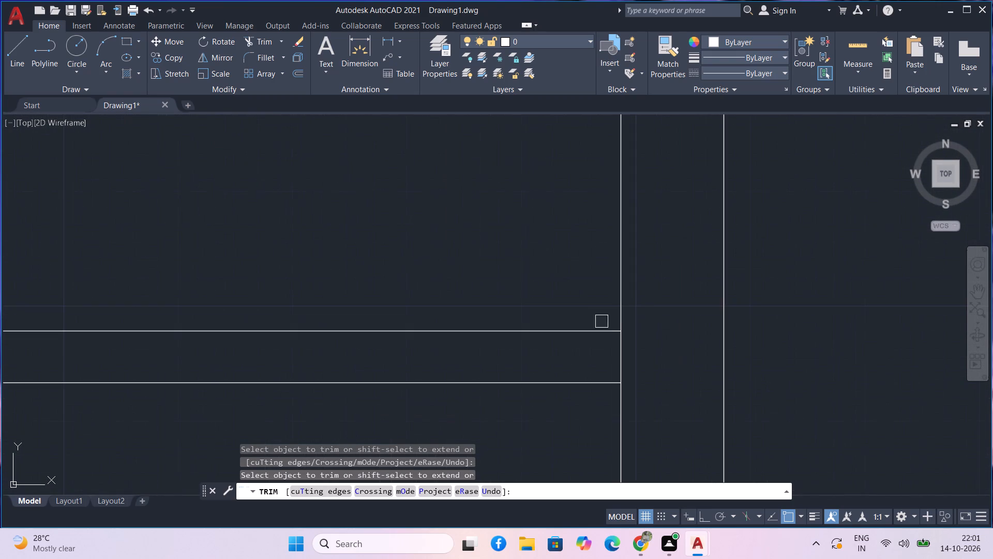
left_click(618, 347)
Trim the right outer wall's inner face where the L-shaped lower-right room's horizontal partition joins it.
scroll(618, 346, "down", 3)
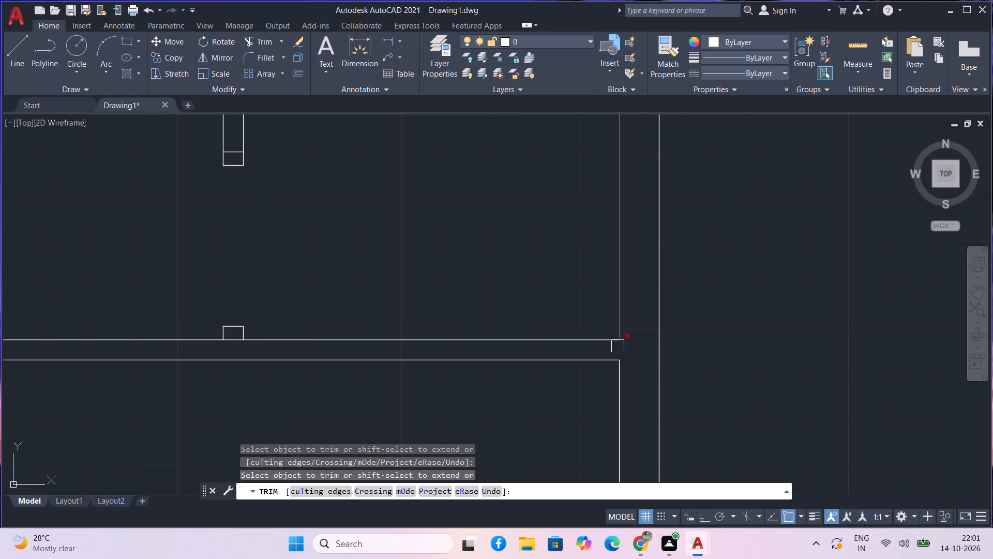
scroll(609, 351, "down", 2)
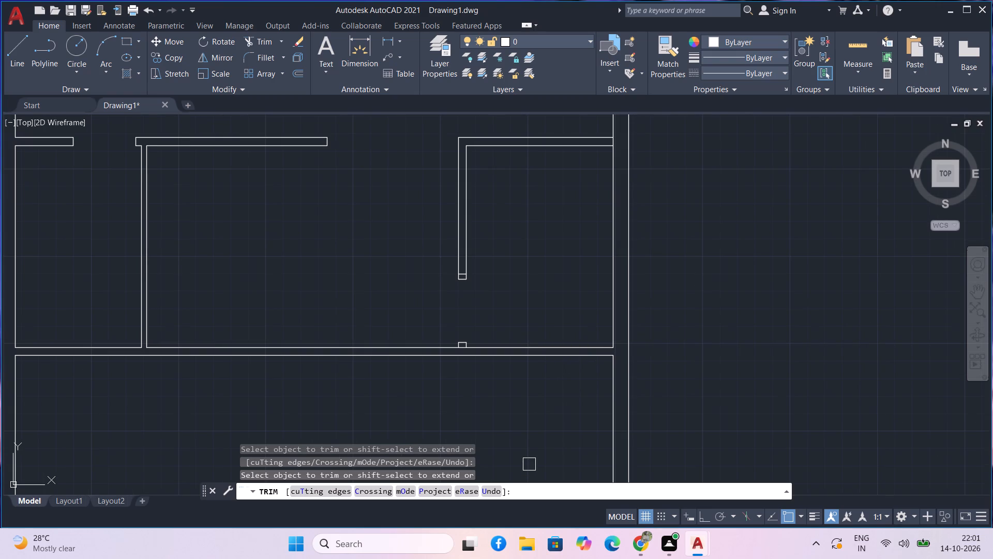
scroll(486, 382, "down", 2)
middle_click_drag(500, 373, 504, 341)
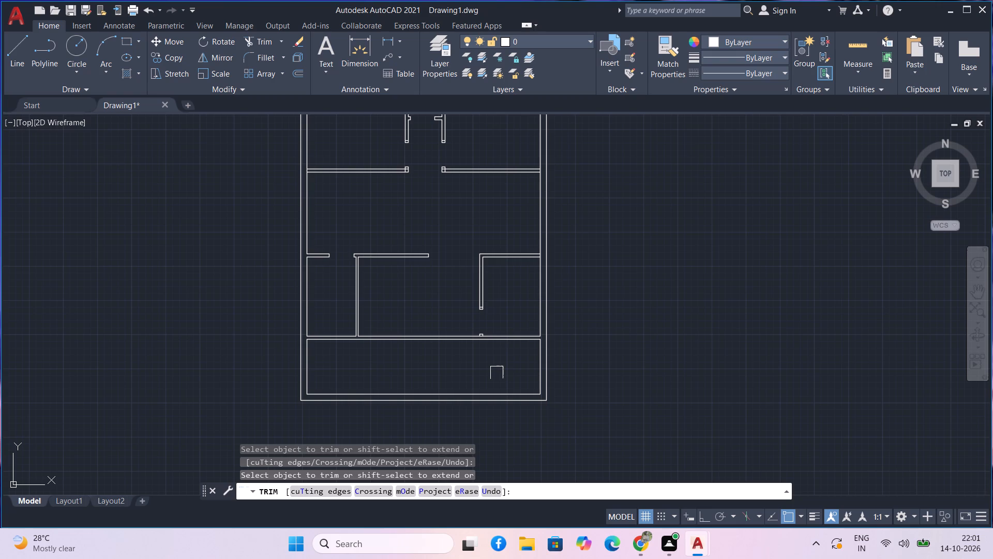
middle_click_drag(458, 276, 459, 306)
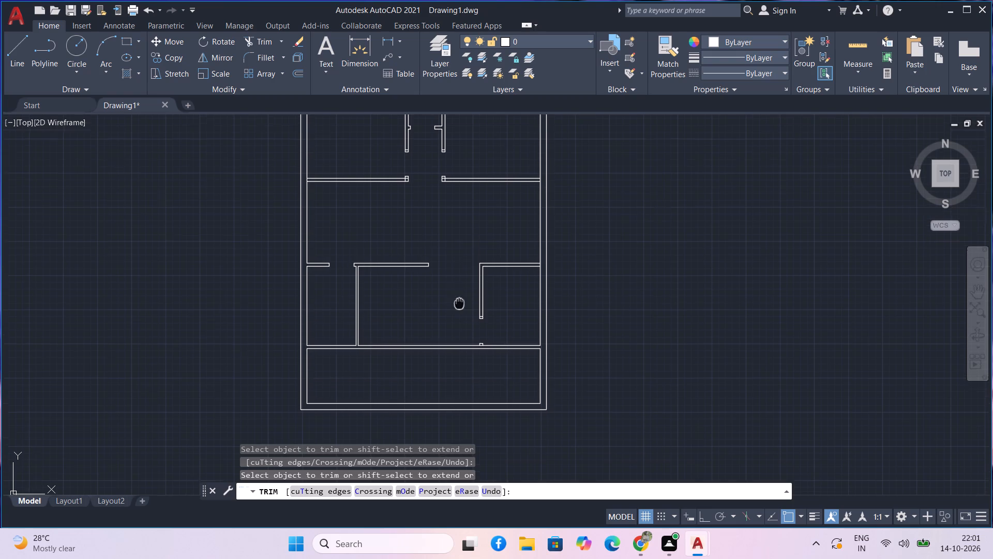
middle_click_drag(459, 306, 458, 335)
scroll(546, 315, "up", 1)
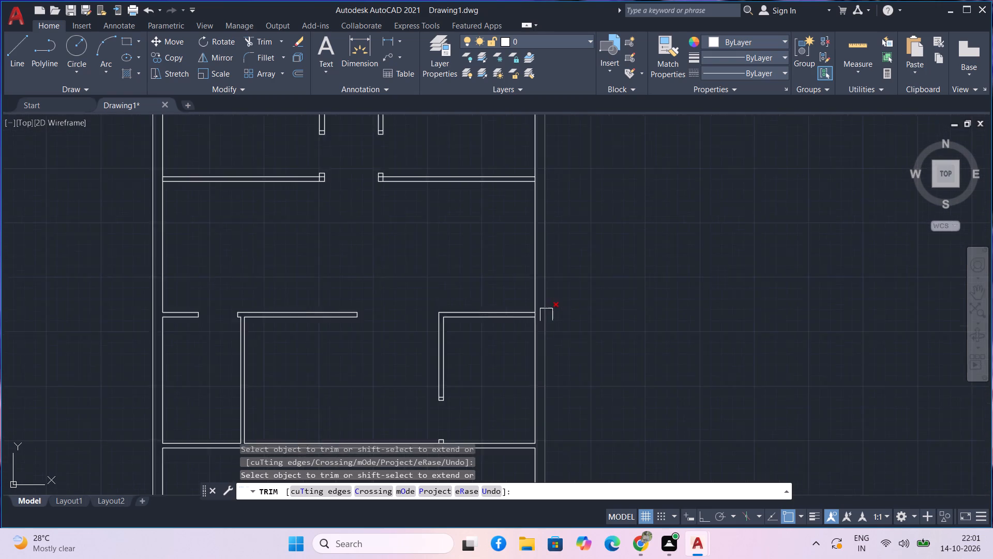
scroll(546, 315, "up", 1)
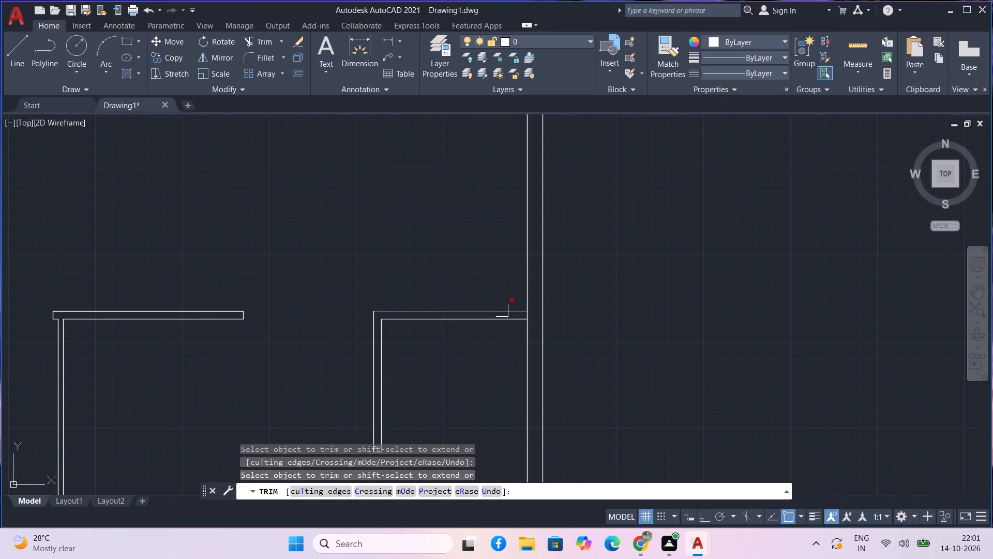
scroll(504, 313, "up", 2)
scroll(547, 320, "up", 2)
left_click_drag(549, 322, 586, 327)
Trim the right outer wall's inner face between the two faces of the upper-right room's bottom partition.
scroll(586, 327, "down", 2)
scroll(524, 329, "down", 1)
scroll(459, 341, "down", 1)
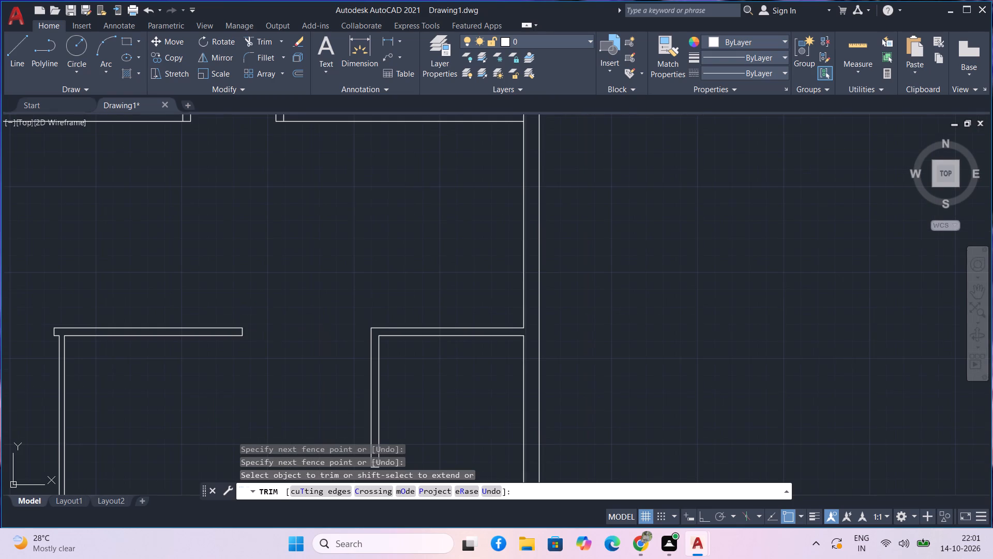
middle_click_drag(433, 354, 514, 274)
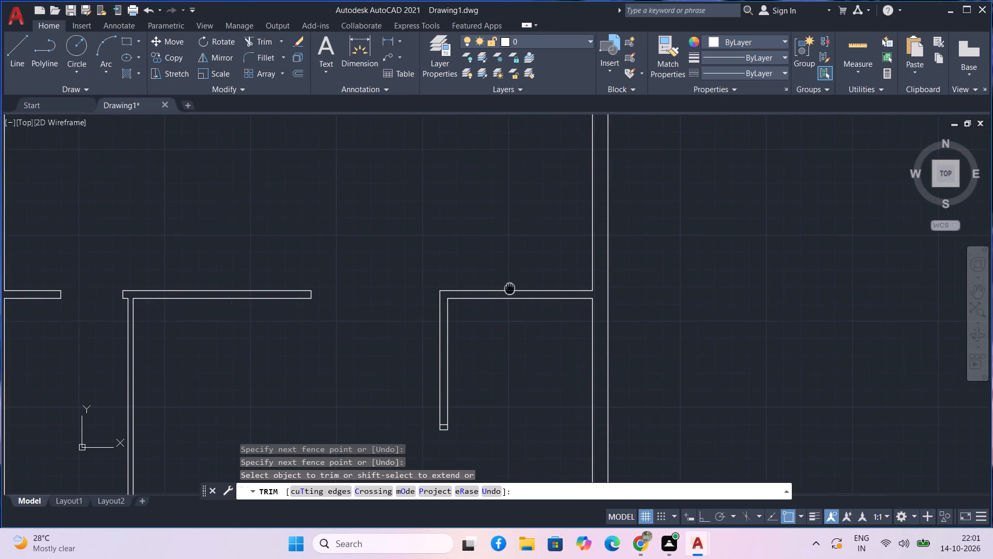
middle_click_drag(514, 274, 543, 333)
middle_click_drag(542, 361, 522, 488)
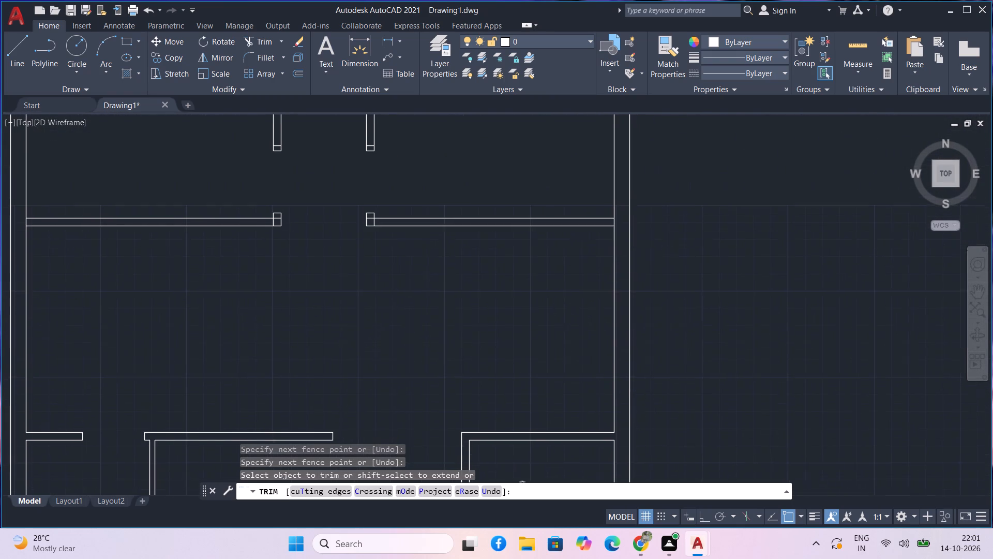
middle_click_drag(522, 488, 522, 488)
scroll(599, 207, "up", 3)
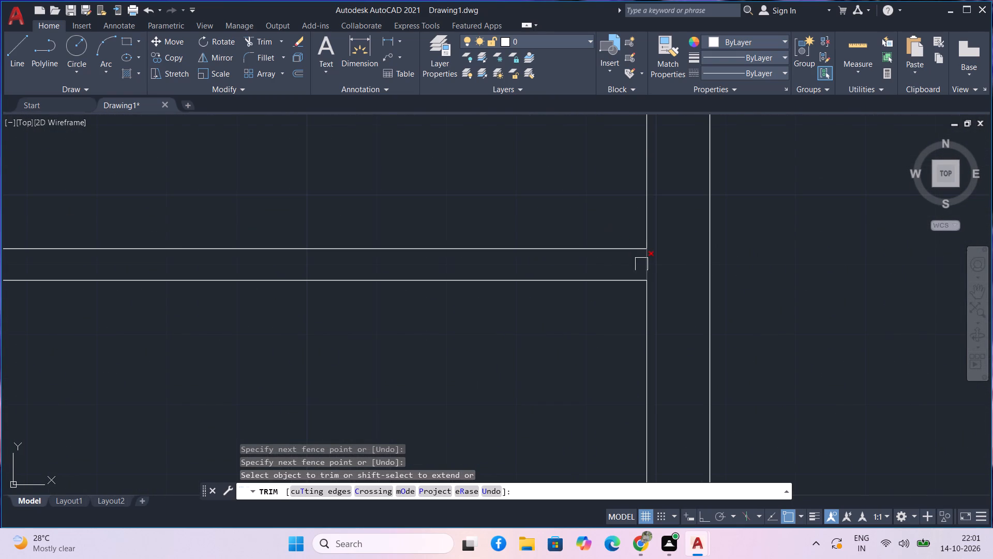
left_click(644, 266)
Trim the left outer wall's inner face between the two faces of the upper-left room's bottom partition.
scroll(615, 275, "down", 3)
scroll(449, 334, "down", 1)
middle_click_drag(411, 331, 487, 315)
scroll(267, 283, "up", 3)
left_click(250, 290)
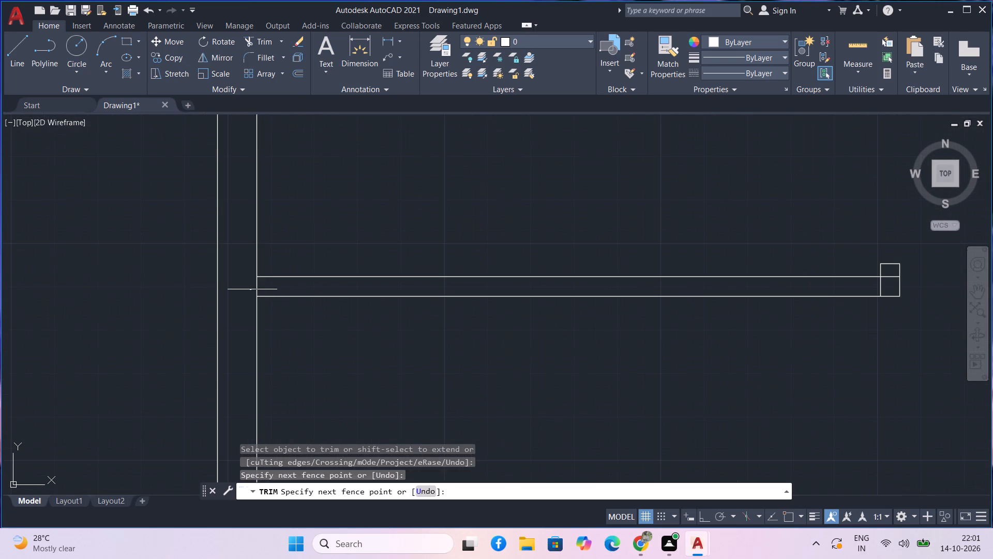
left_click(260, 288)
Trim the top outer wall's inner face between the two faces of the left vertical partition.
scroll(263, 288, "down", 2)
middle_click_drag(315, 246, 324, 336)
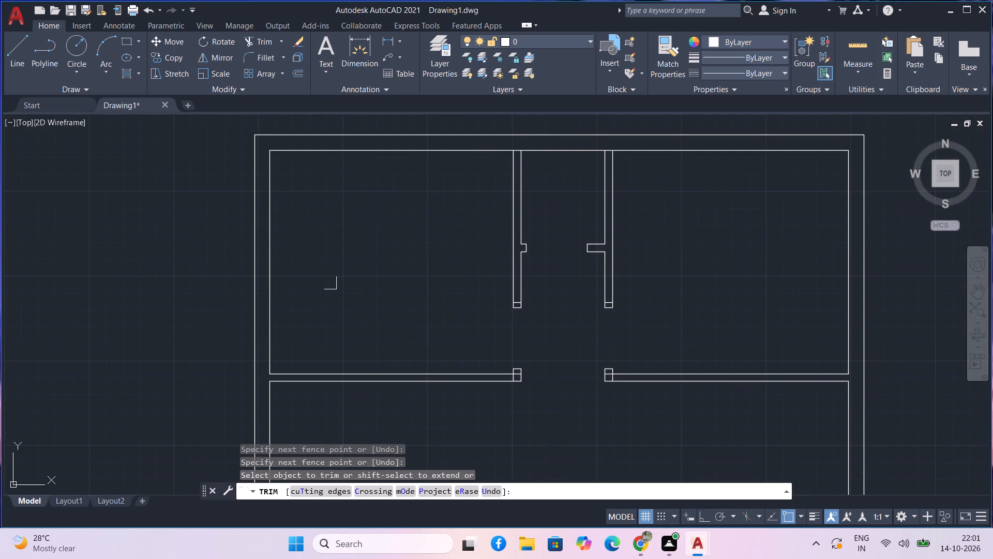
middle_click_drag(332, 259, 152, 267)
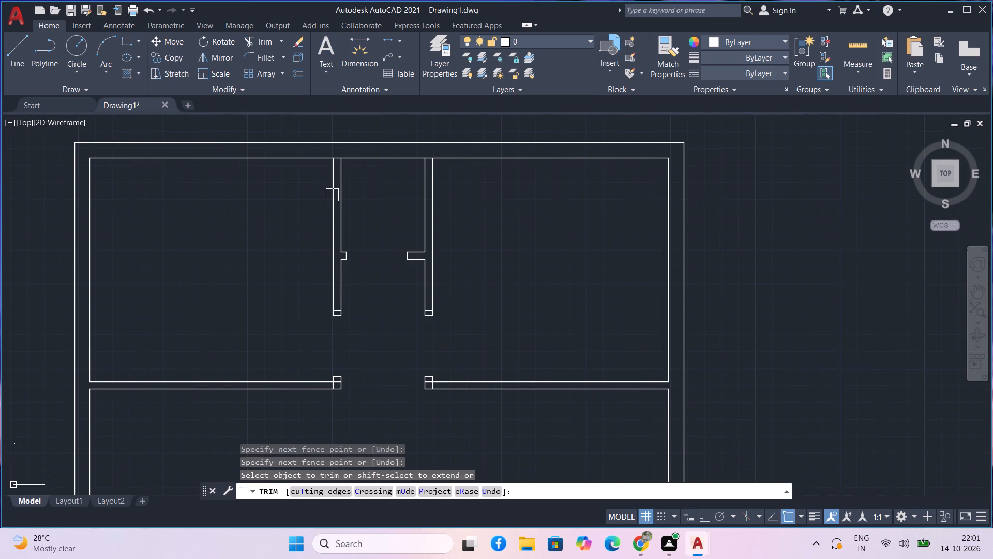
scroll(321, 156, "up", 3)
middle_click_drag(336, 203, 326, 248)
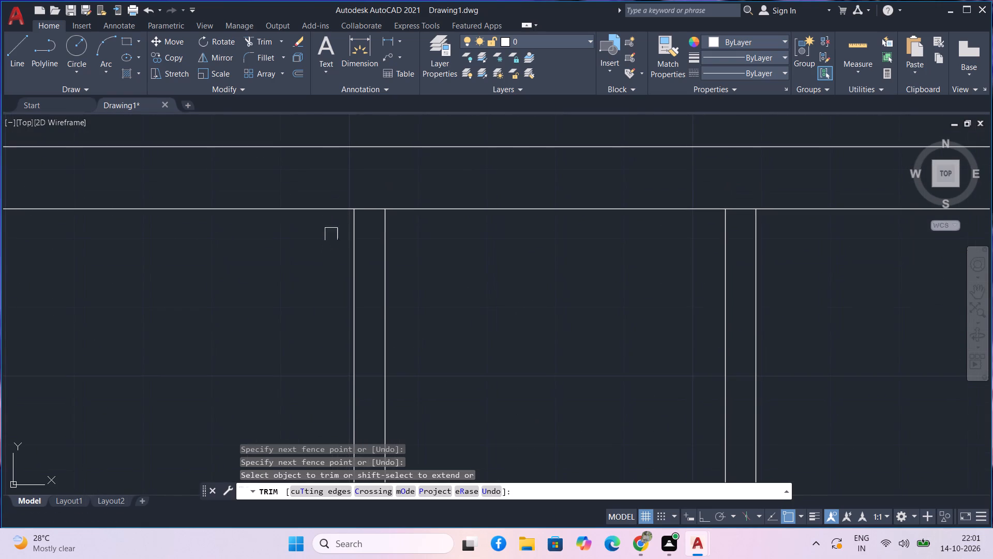
left_click(367, 209)
Trim the top outer wall's inner face between the two faces of the right vertical partition.
scroll(414, 217, "down", 2)
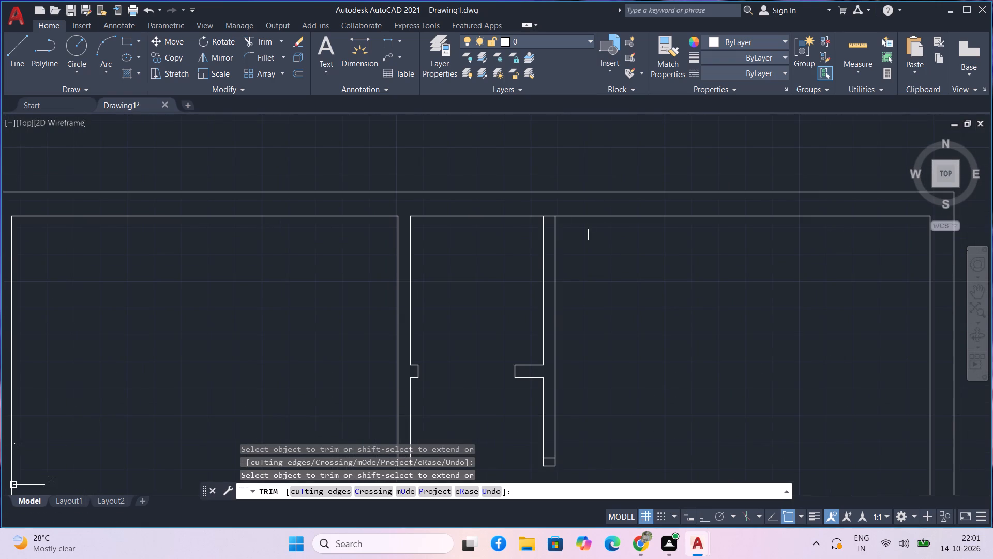
scroll(555, 220, "up", 3)
left_click_drag(538, 221, 533, 194)
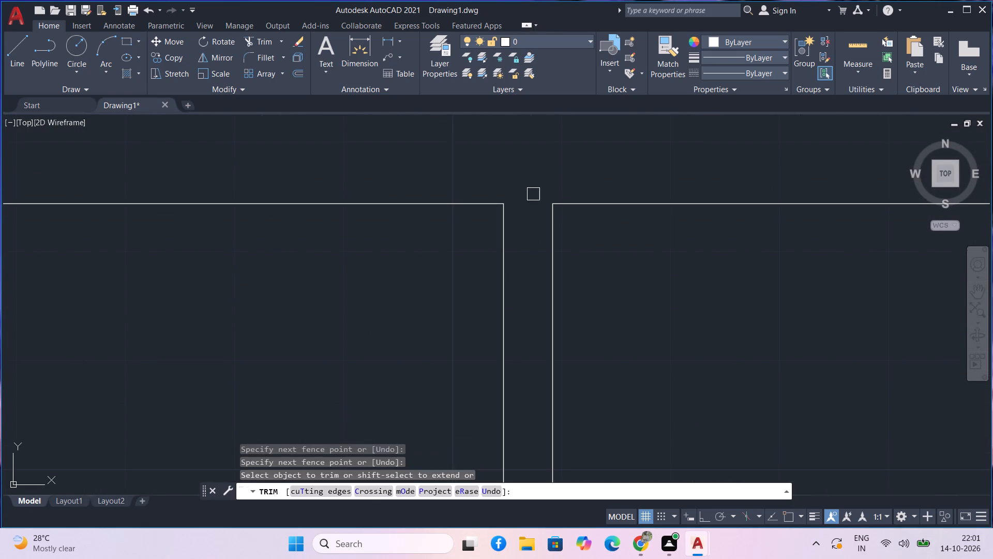
scroll(532, 195, "down", 3)
scroll(530, 243, "down", 1)
middle_click_drag(554, 295, 546, 258)
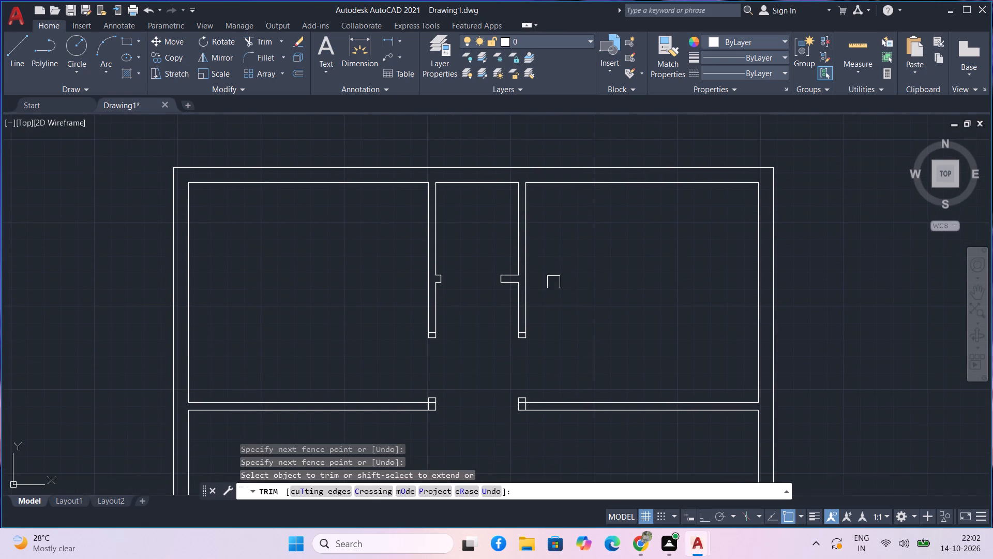
middle_click_drag(553, 279, 553, 266)
middle_click(554, 269)
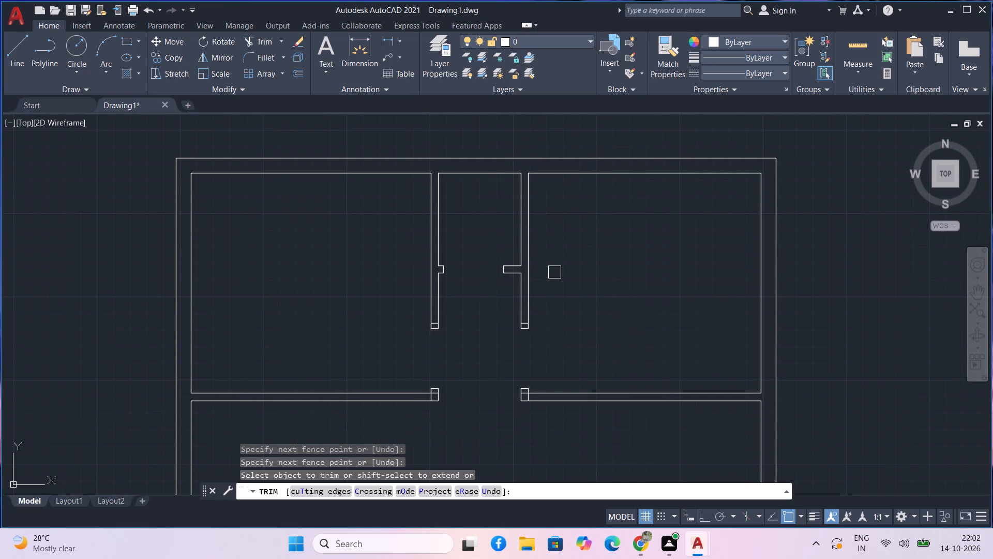
key("Escape")
Insert the Door - Imperial block from the architectural tool palette in the empty space outside the left outer wall.
type("tp")
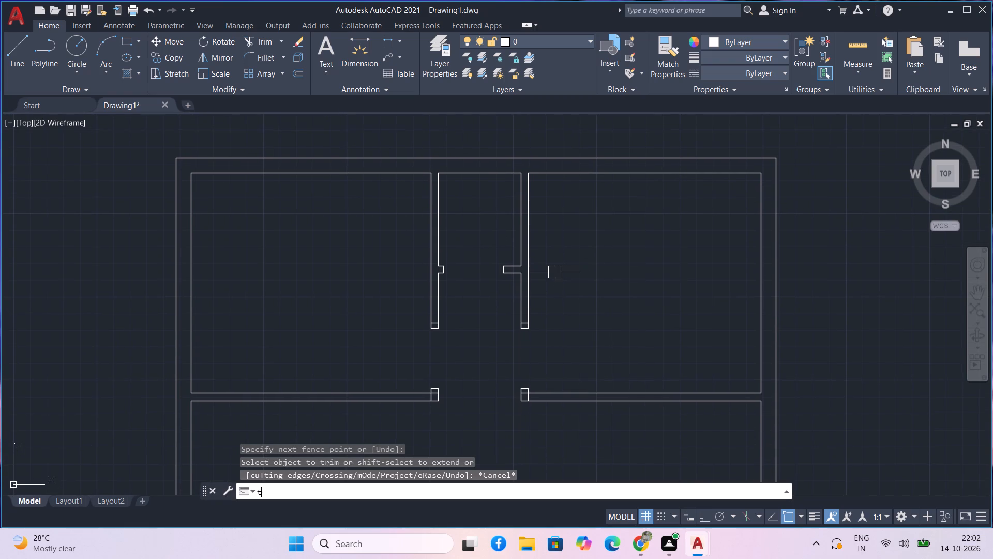
key("space")
left_click_drag(569, 115, 566, 125)
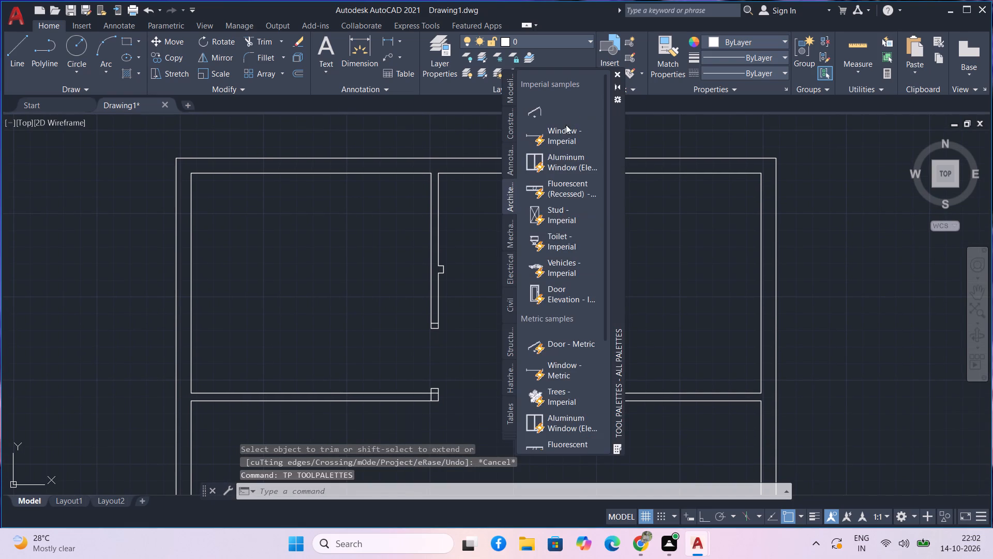
left_click_drag(566, 125, 79, 283)
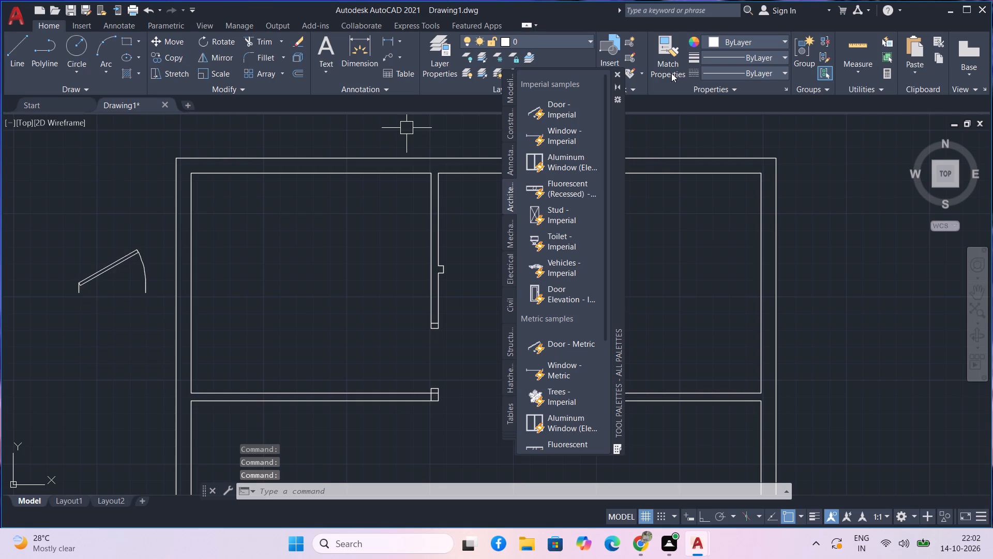
left_click(620, 75)
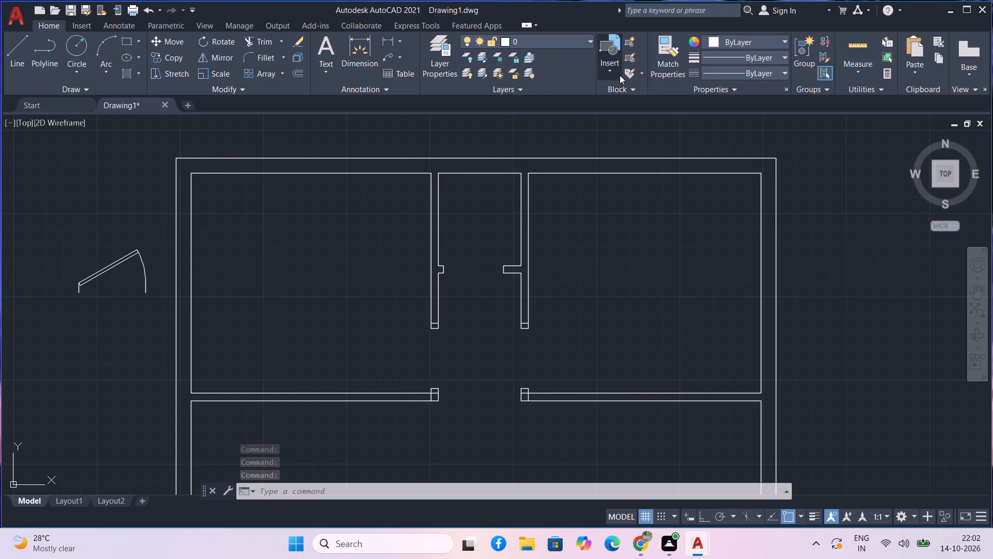
Draw a 3' horizontal reference line from the lower end of the door block's hinge side toward its swing side.
key("l")
key("space")
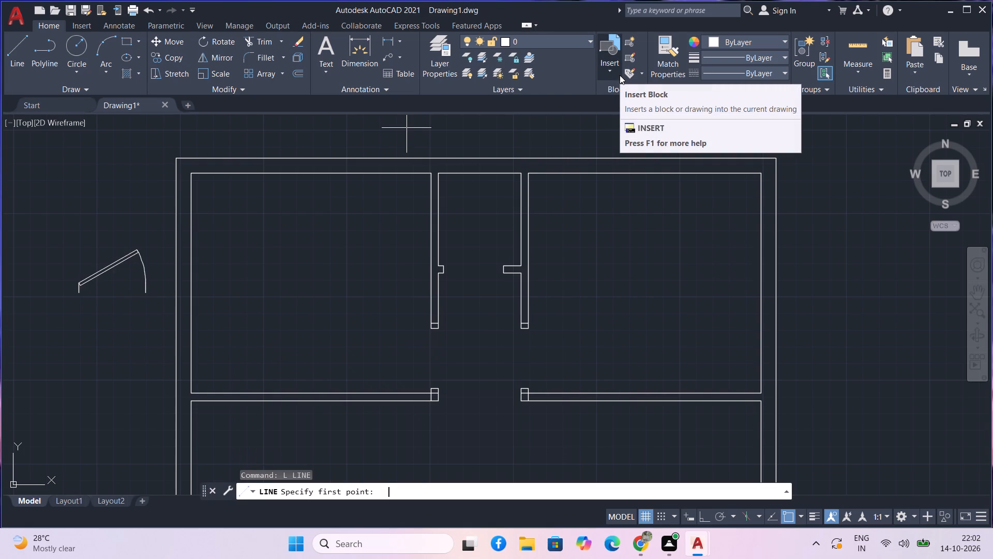
scroll(74, 301, "up", 2)
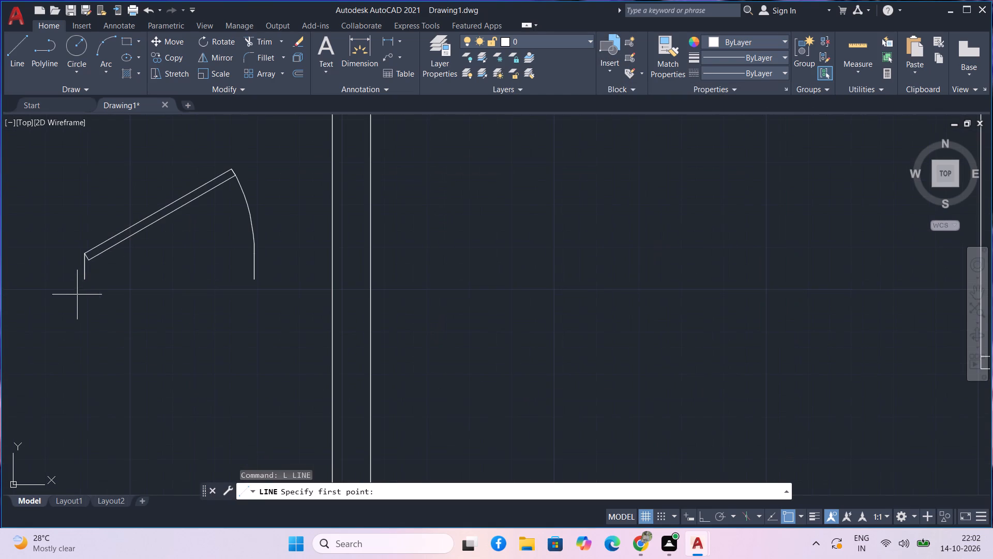
left_click(82, 284)
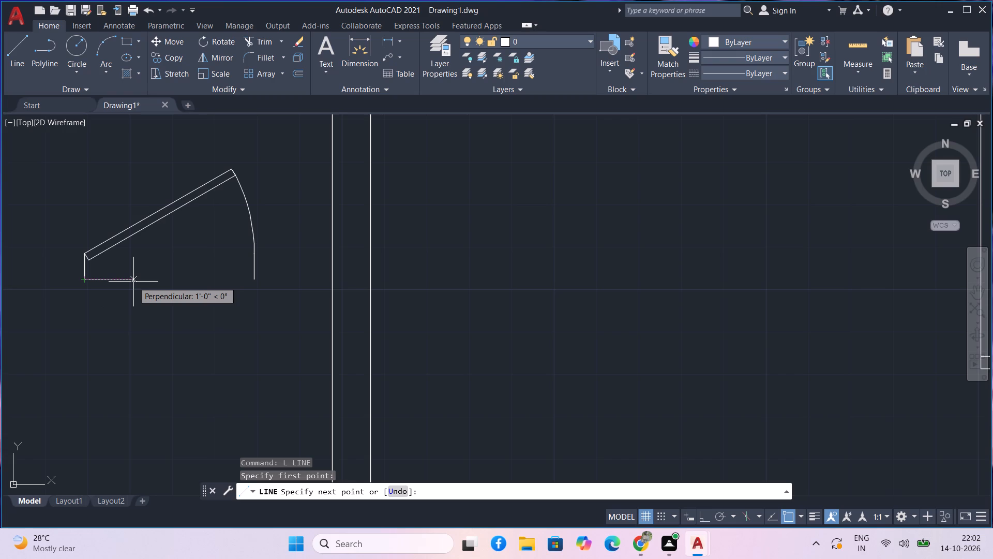
type("3'")
key("Return")
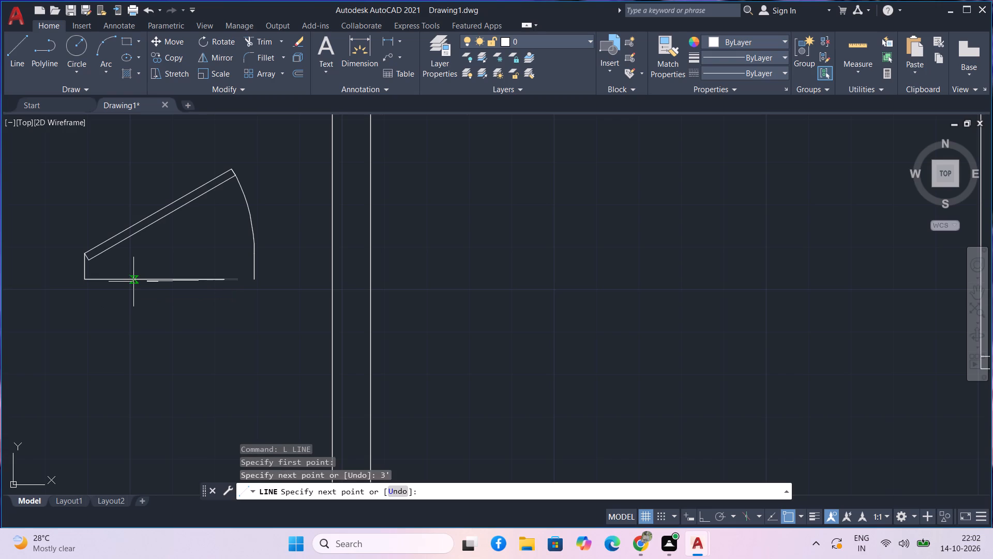
key("space")
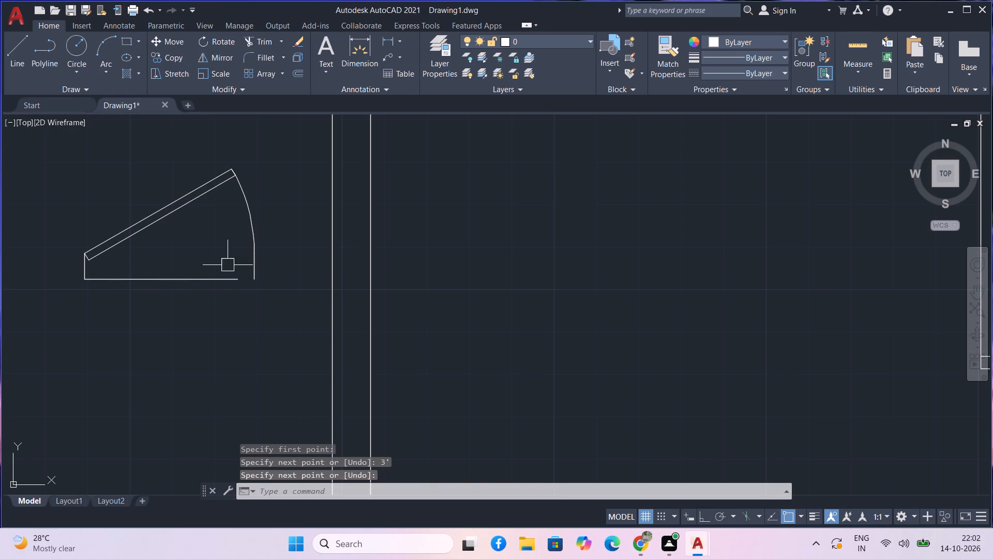
Scale the door block about its lower hinge-side corner to fit the width of the 3' reference line.
left_click_drag(221, 248, 187, 224)
left_click(175, 212)
left_click_drag(180, 222, 163, 201)
left_click(155, 194)
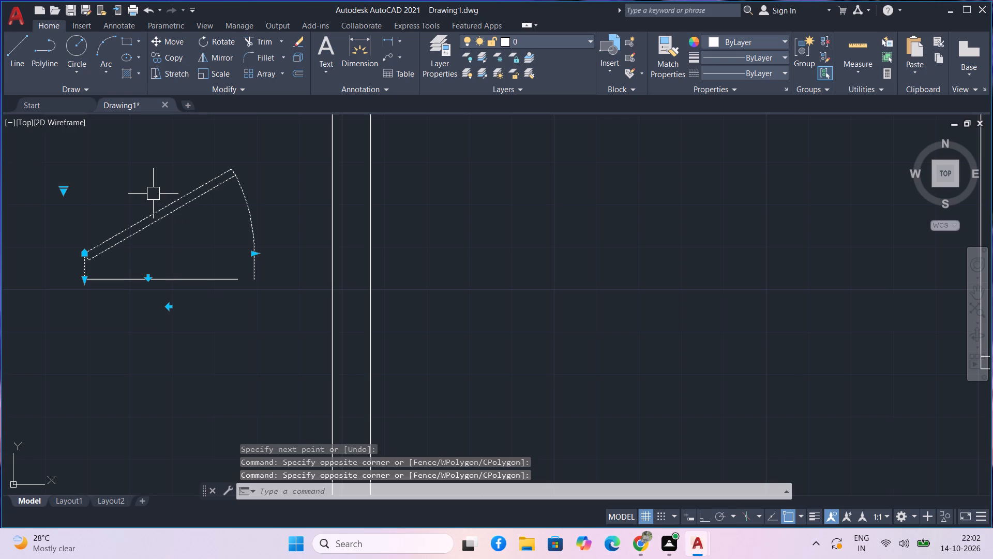
type("sc")
key("space")
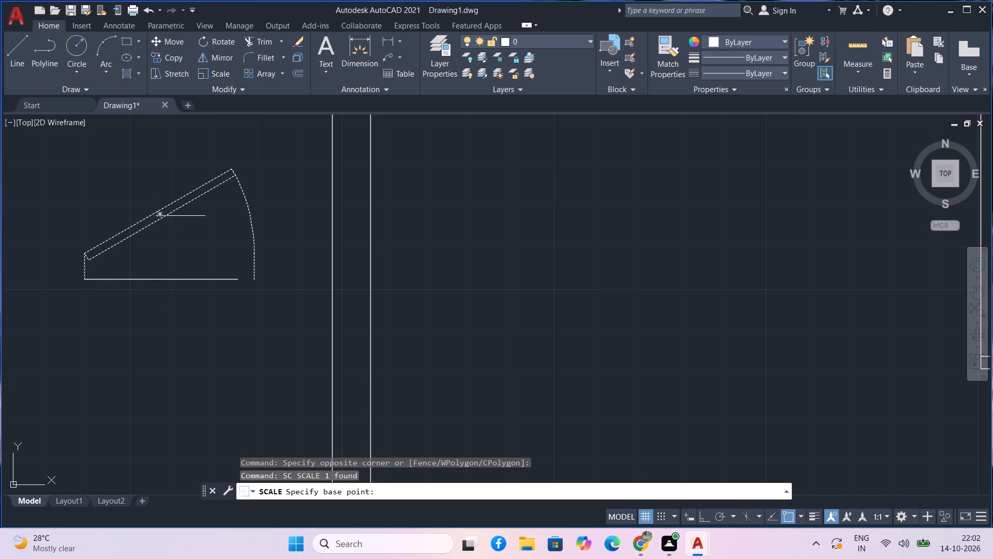
left_click(87, 279)
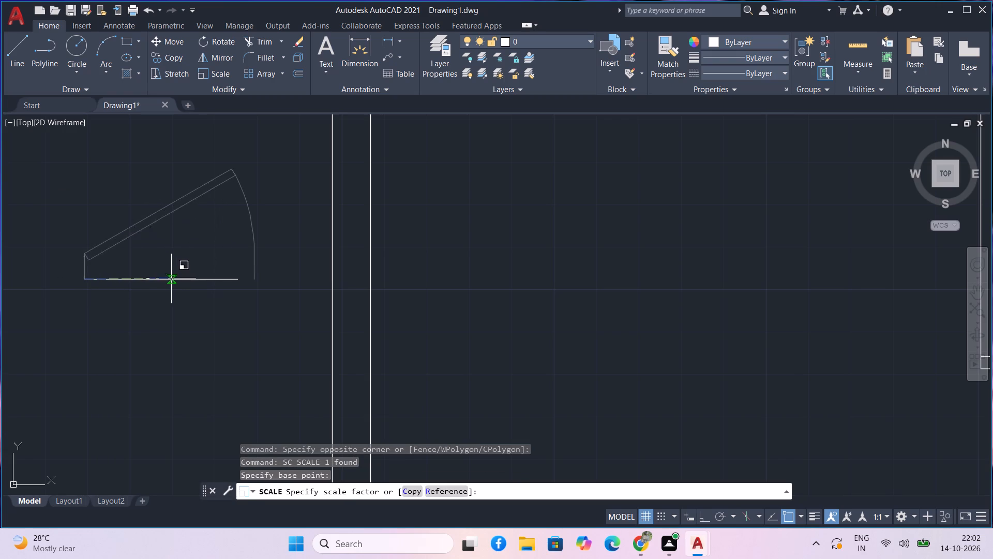
left_click(173, 279)
Copy the scaled door by its lower hinge-side corner into the opening between the two wall stubs of the top middle room.
left_click_drag(188, 254, 180, 240)
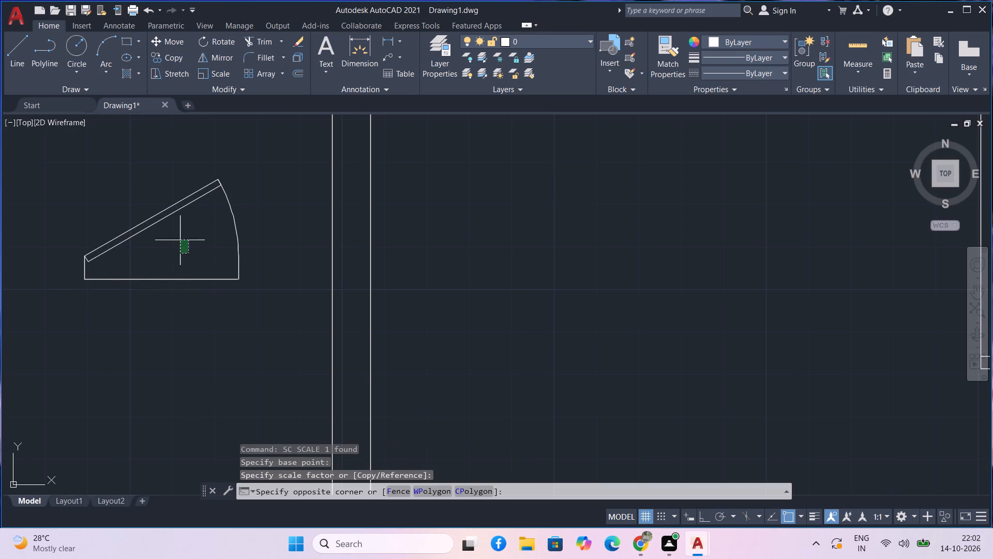
left_click_drag(154, 197, 152, 192)
type("co")
key("space")
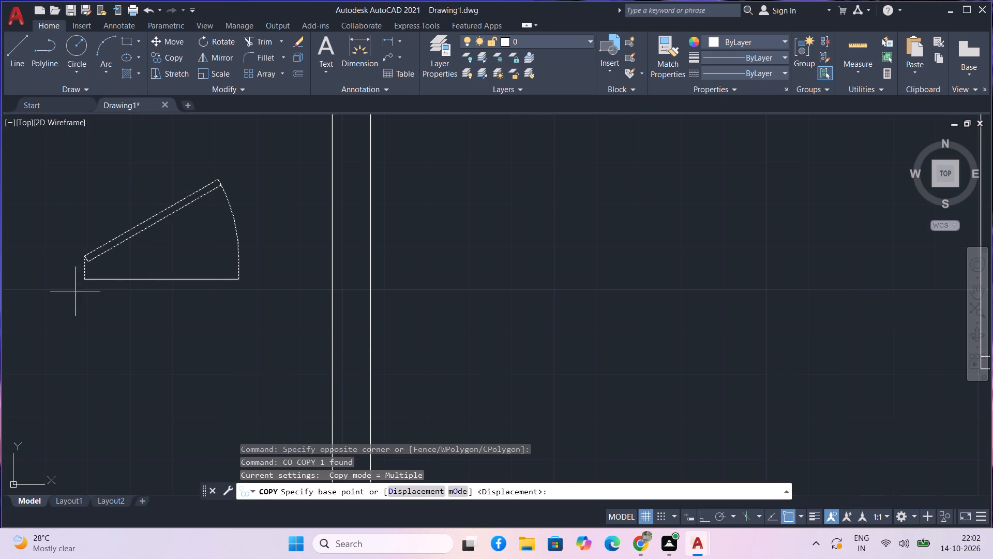
left_click(80, 278)
scroll(131, 302, "down", 2)
scroll(199, 306, "down", 2)
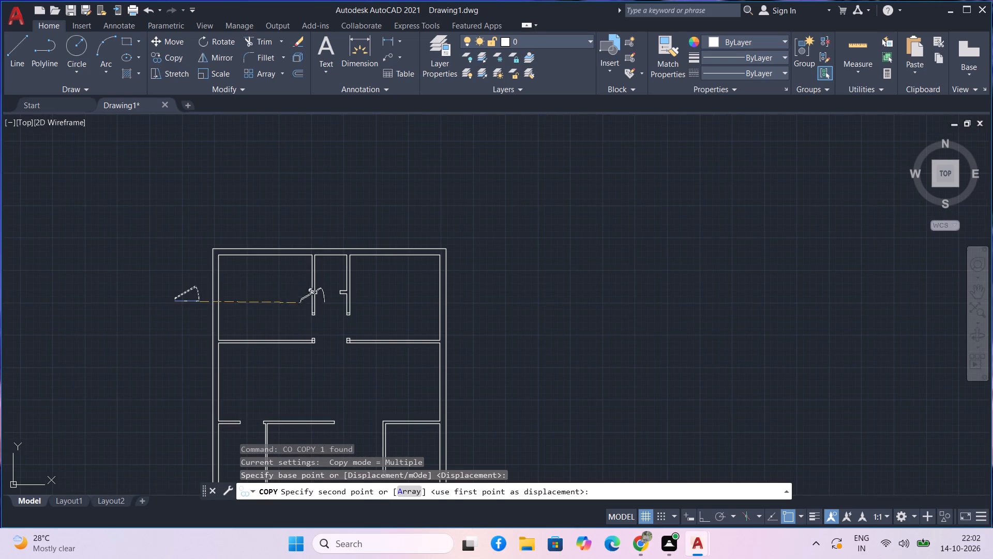
scroll(311, 305, "up", 3)
scroll(320, 260, "up", 1)
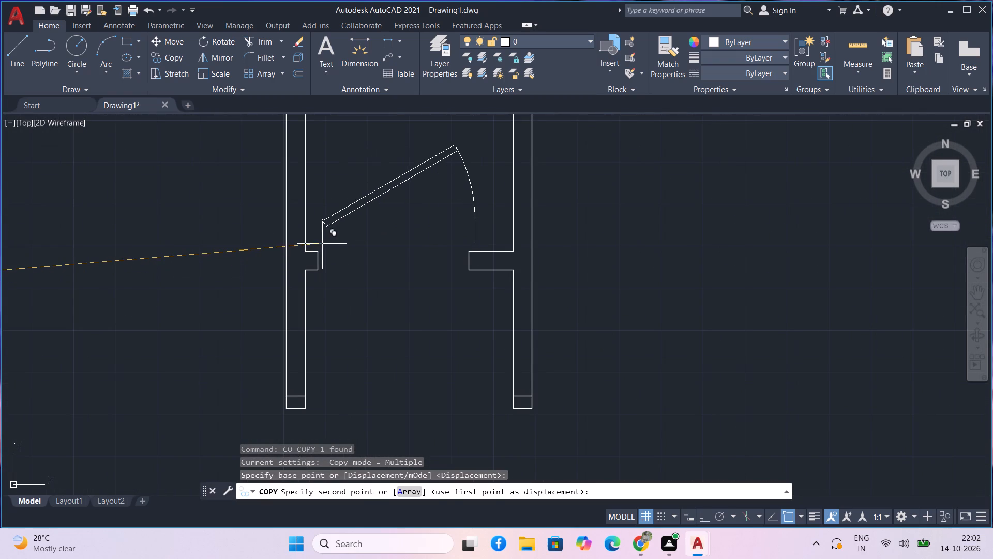
left_click(319, 255)
Place two more door copies, one beside the upper-left room's opening and one beside the upper-right room's opening.
scroll(313, 315, "down", 1)
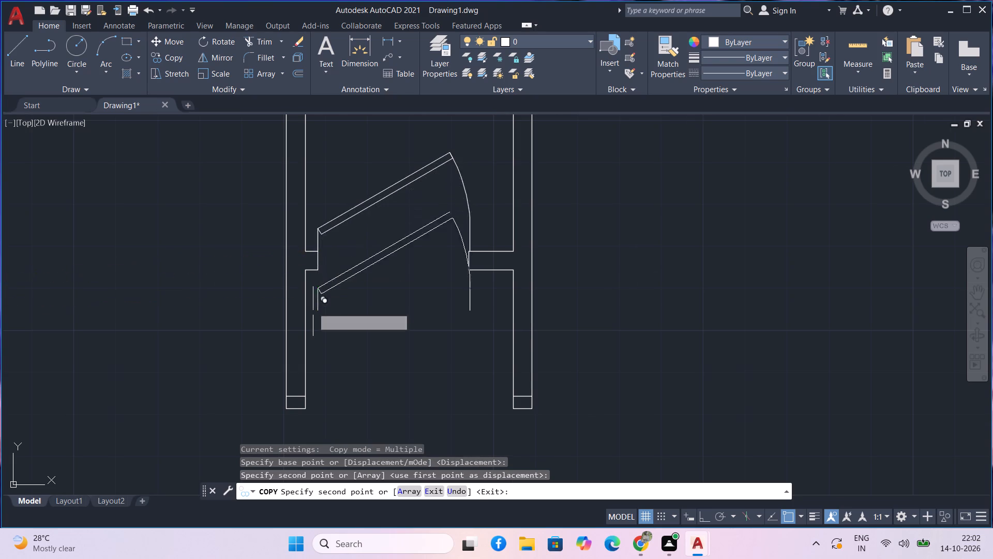
scroll(313, 315, "down", 1)
middle_click_drag(315, 321, 317, 212)
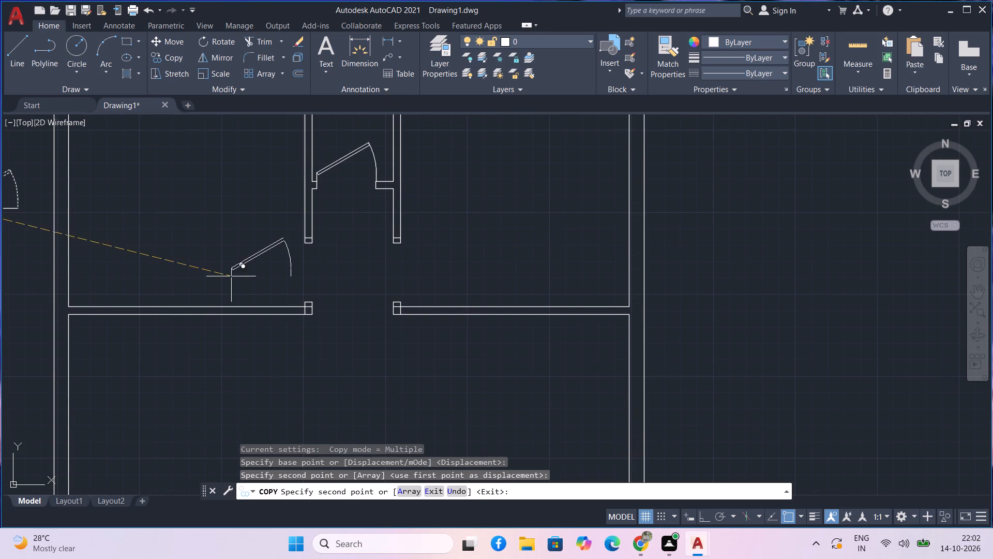
left_click_drag(232, 276, 232, 268)
left_click(423, 257)
Place door copies just above the lower-left room's opening and inside the L-shaped lower-right room near its opening.
scroll(406, 327, "down", 2)
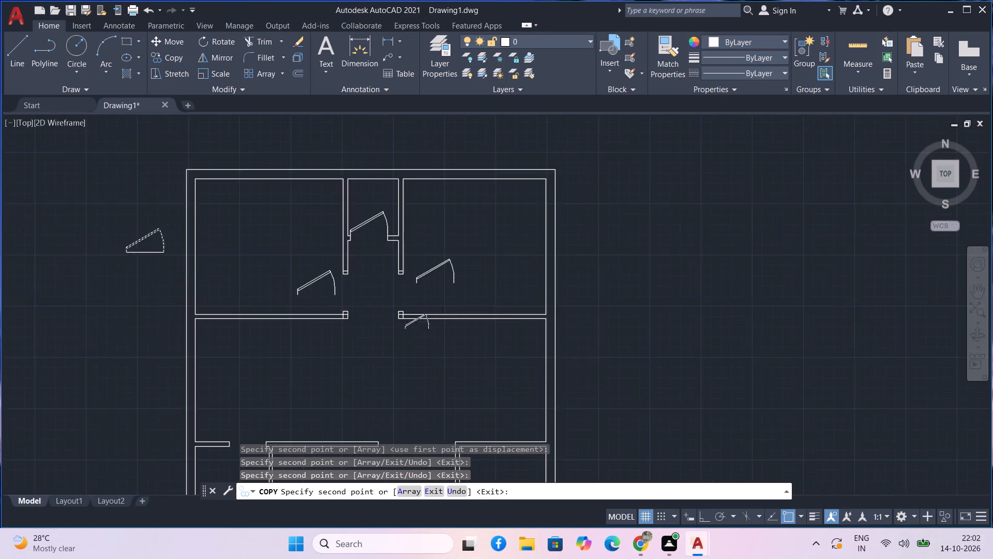
middle_click_drag(396, 319, 389, 177)
scroll(295, 267, "up", 2)
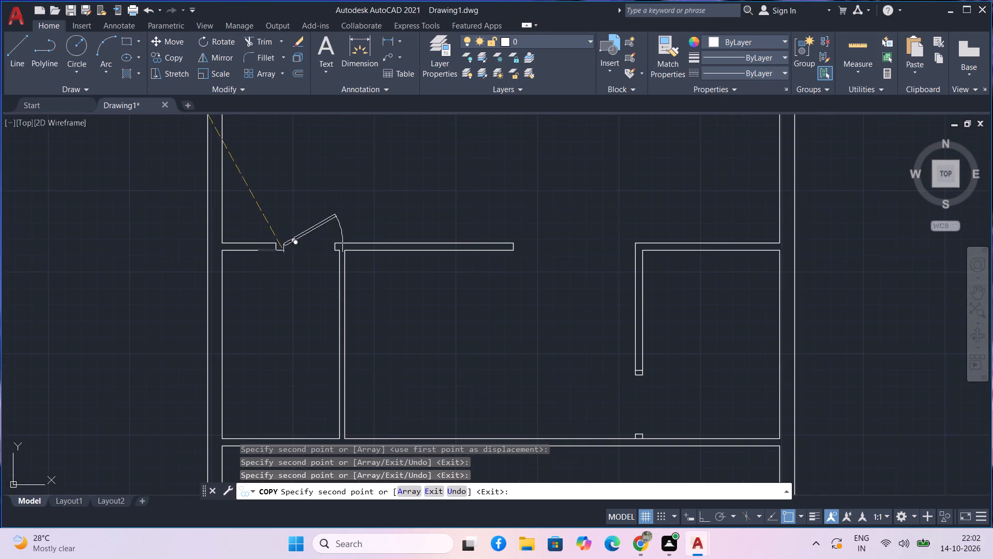
left_click(278, 228)
middle_click_drag(461, 355, 349, 266)
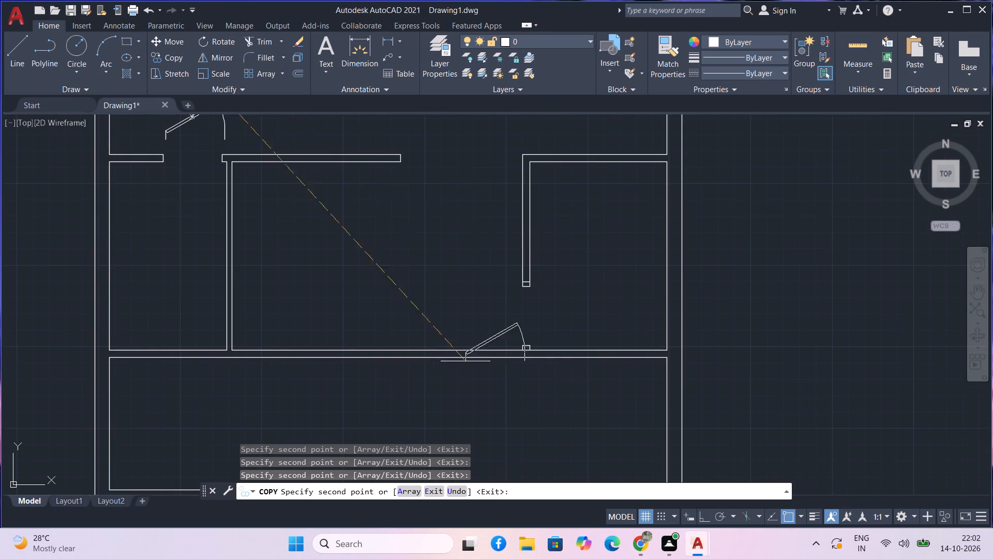
left_click(552, 309)
key("Escape")
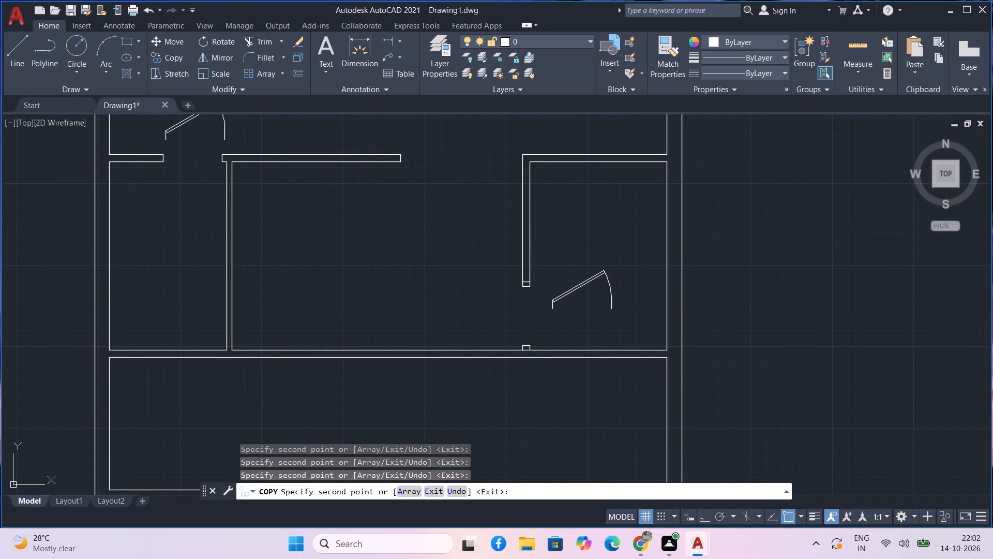
Rotate the lower-right room's door copy 90° clockwise about its lower hinge-side corner with Ortho on.
middle_click(363, 264)
left_click_drag(577, 310, 565, 296)
left_click(563, 283)
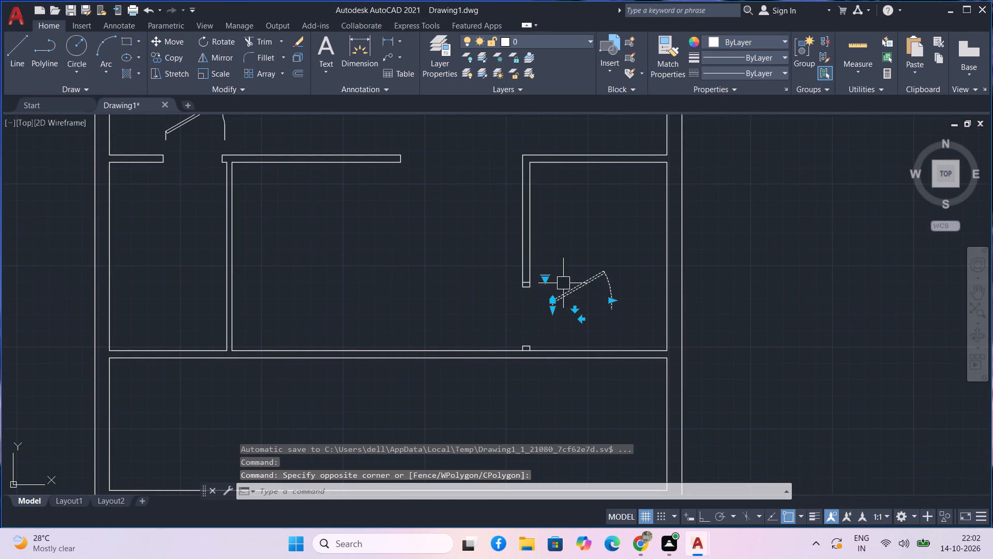
type("ro")
key("space")
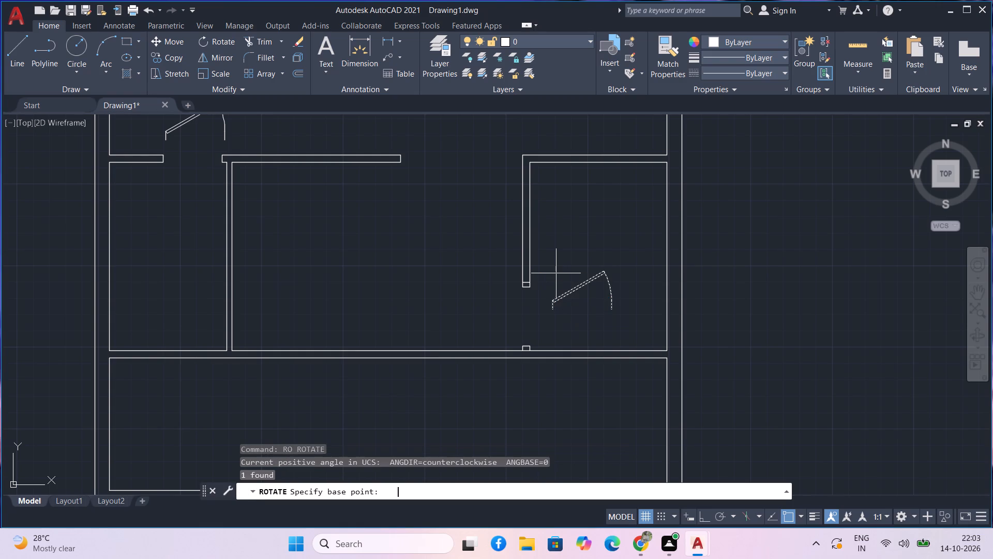
key("F8")
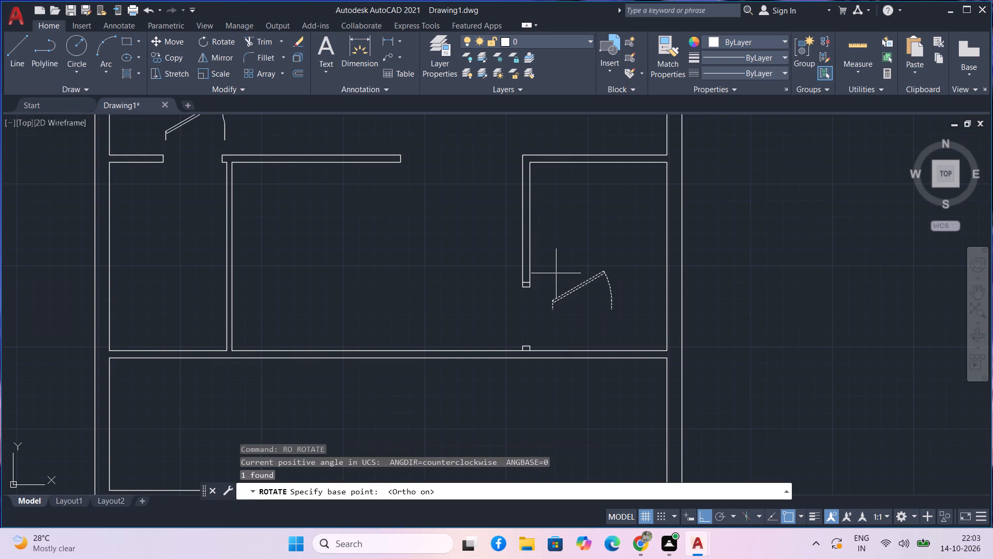
left_click_drag(549, 308, 554, 297)
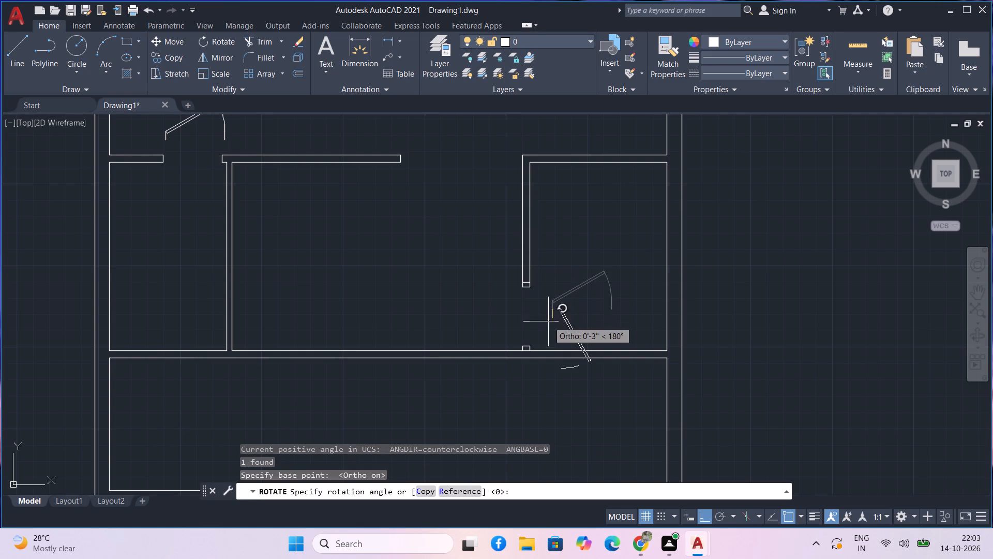
left_click(548, 321)
Move the rotated door by its upper hinge-side corner onto the room-side corner of the upper wall stub in the lower-right room's opening, with Ortho off.
left_click(573, 312)
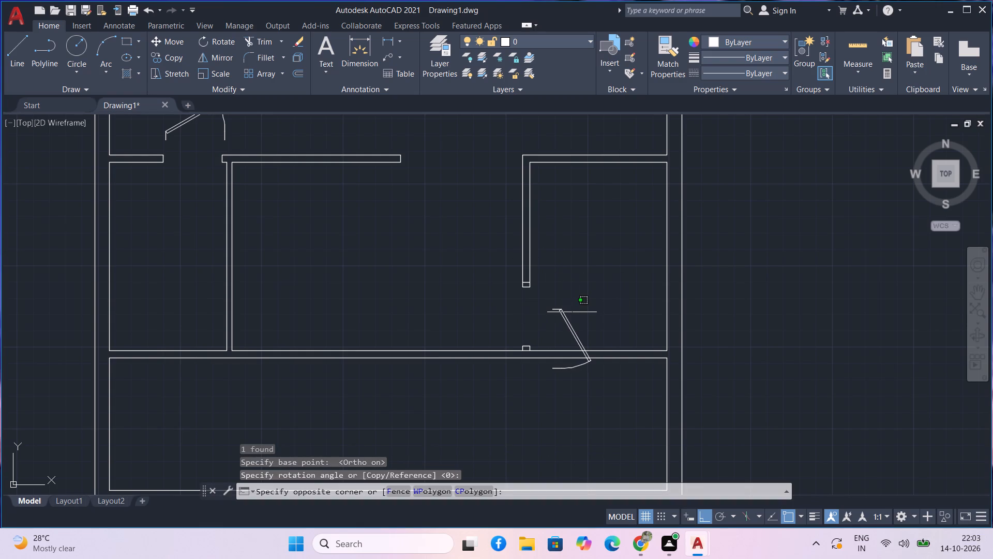
left_click(554, 321)
type("m")
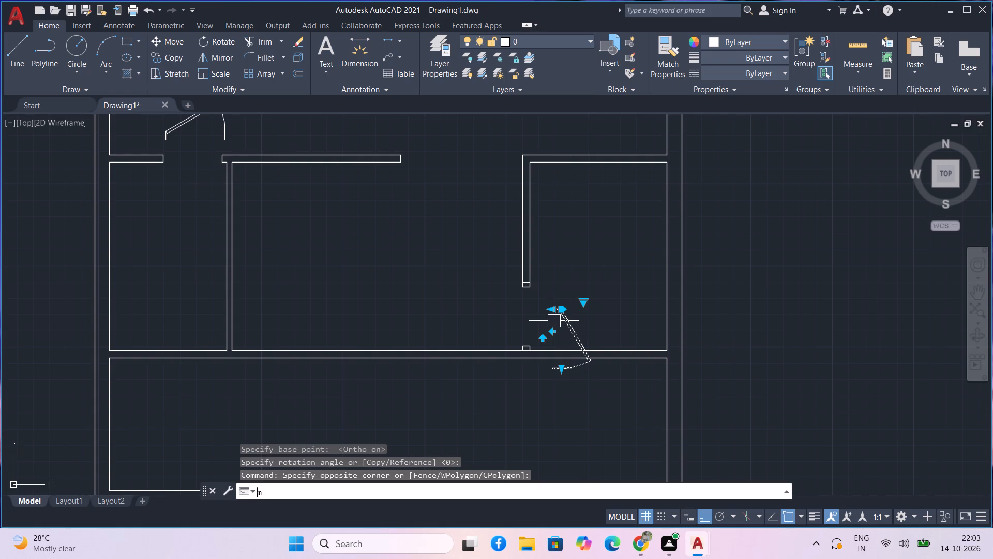
key("space")
scroll(554, 321, "up", 2)
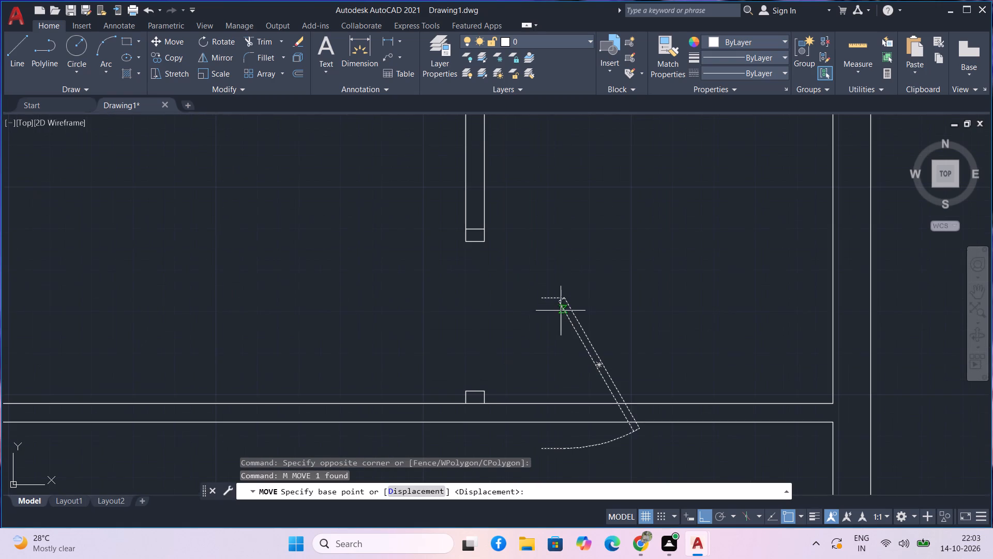
left_click(543, 300)
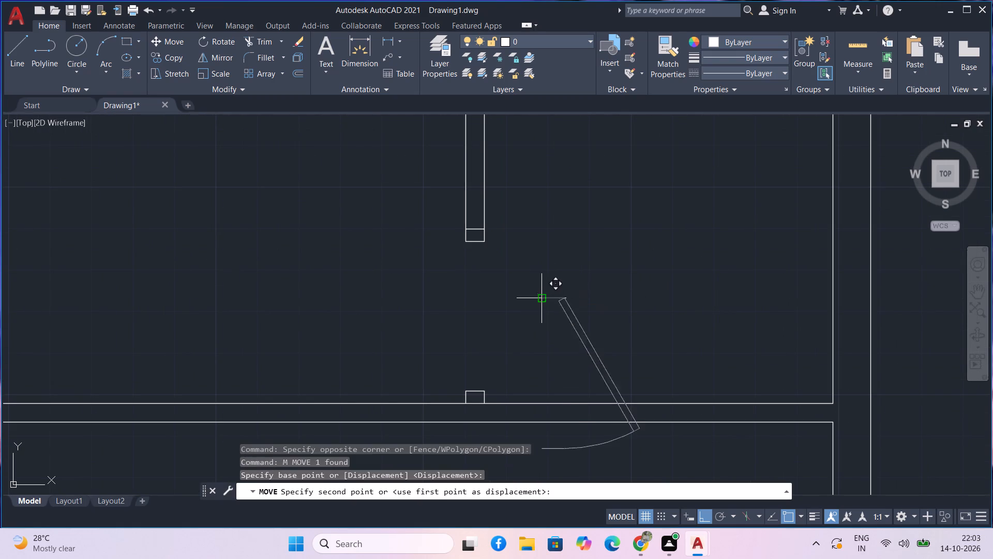
key("F8")
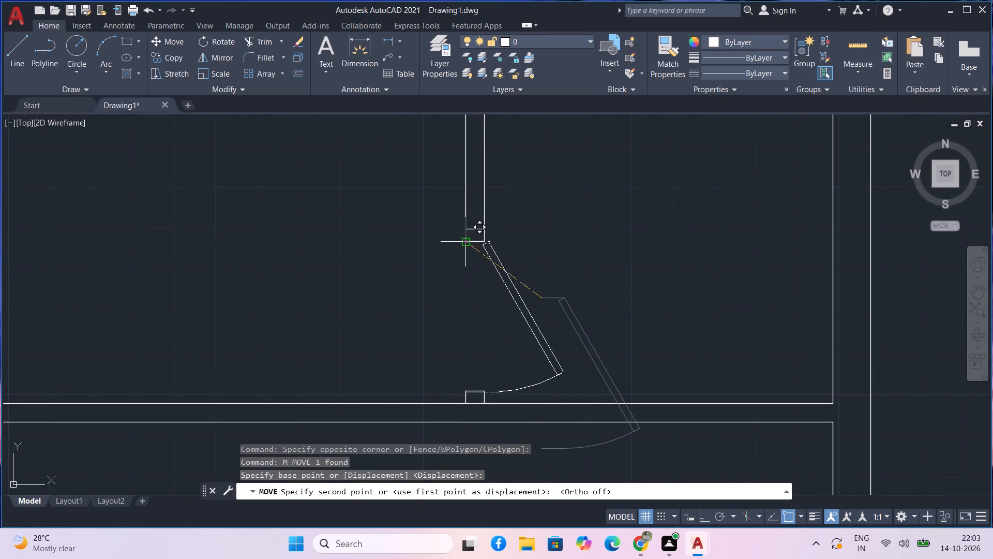
scroll(466, 243, "up", 3)
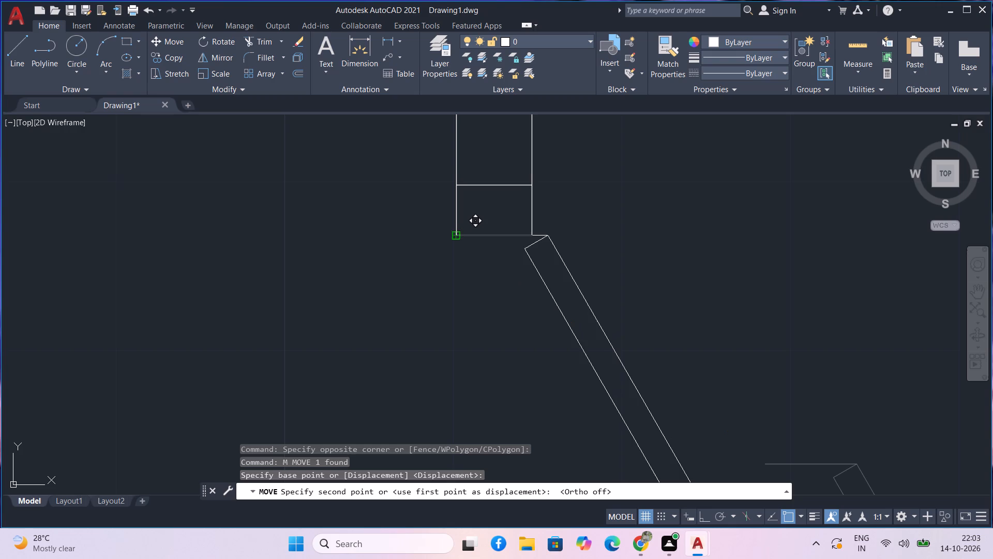
scroll(461, 236, "down", 3)
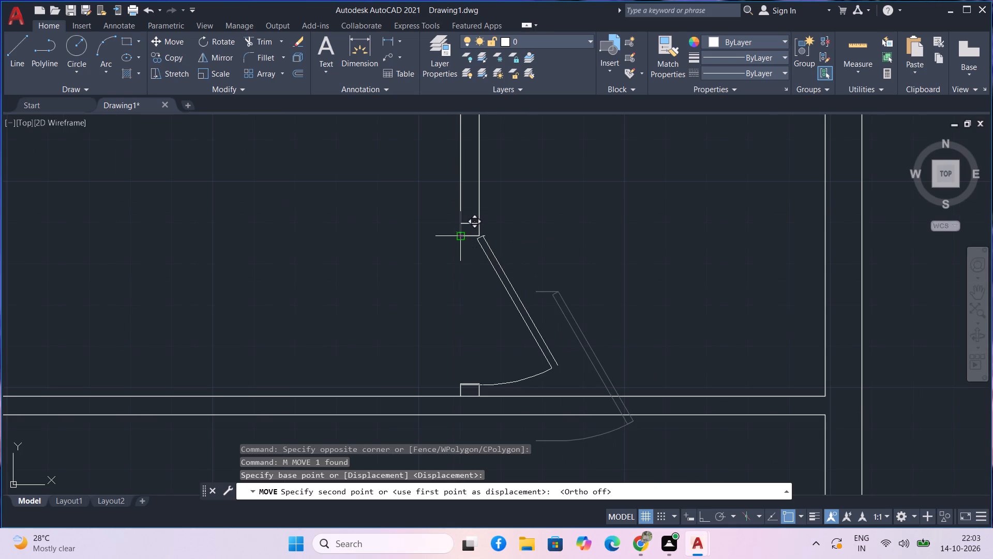
scroll(461, 236, "up", 1)
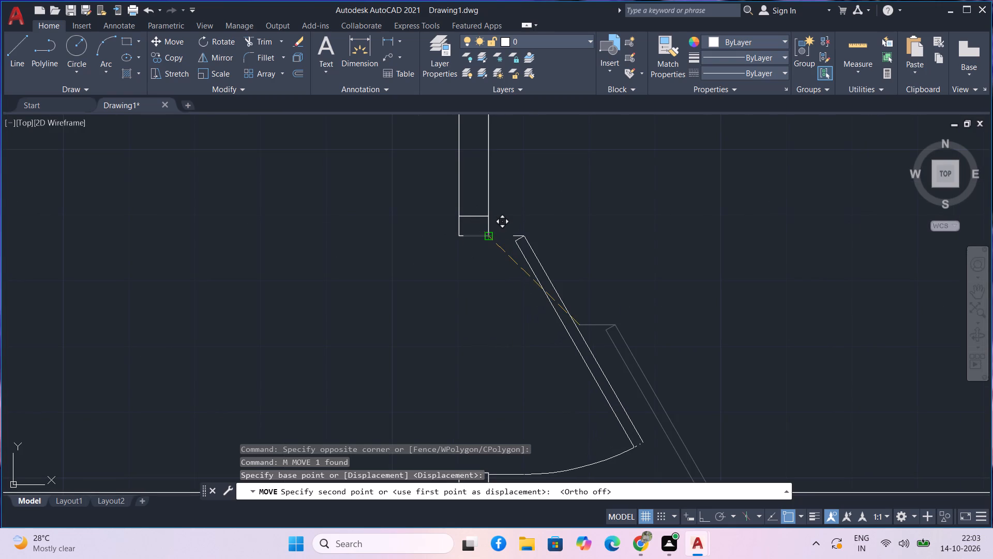
left_click(485, 237)
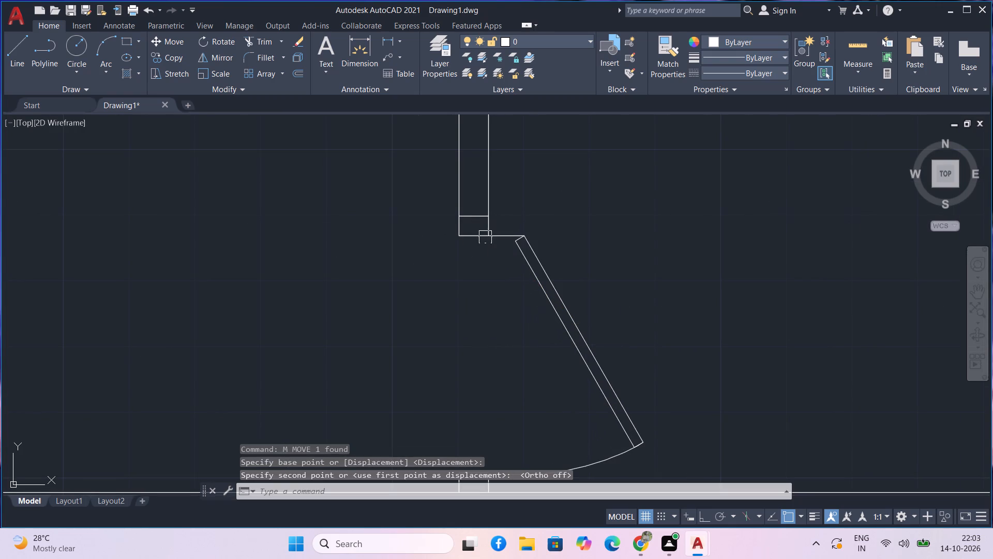
Flip the lower-right room's door vertically so it hinges at the lower wall stub, and set its swing to Open 90º.
left_click(536, 264)
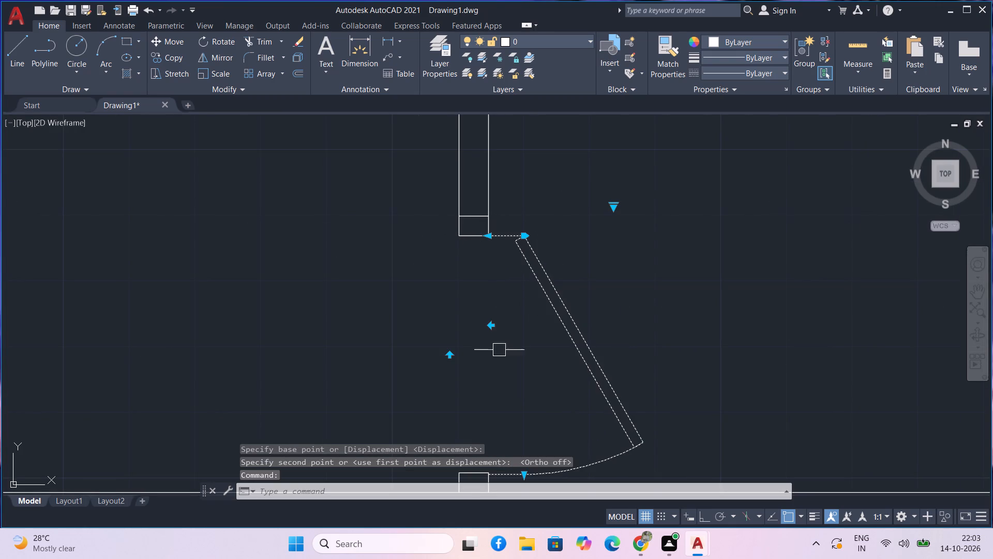
left_click(452, 357)
scroll(452, 353, "down", 1)
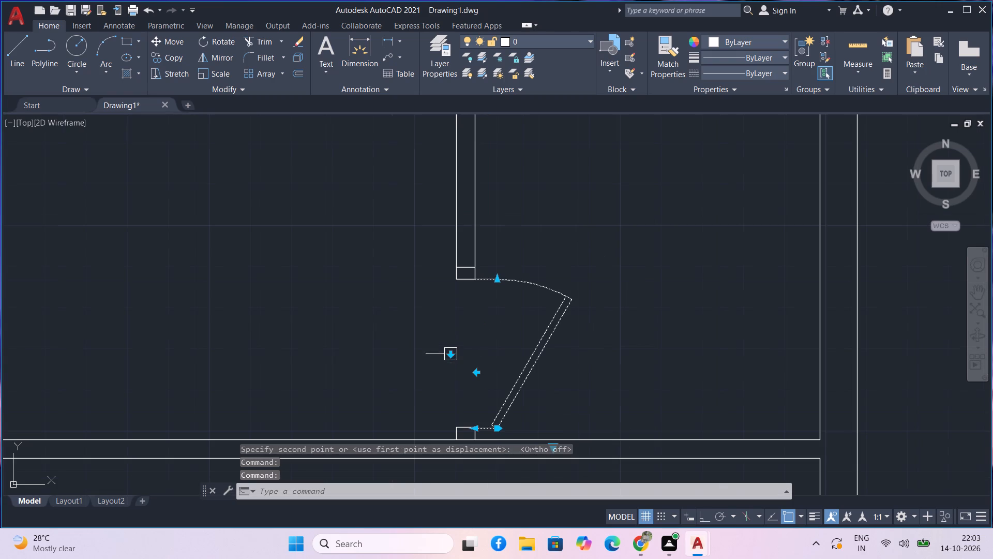
scroll(515, 351, "down", 1)
middle_click_drag(515, 392, 506, 315)
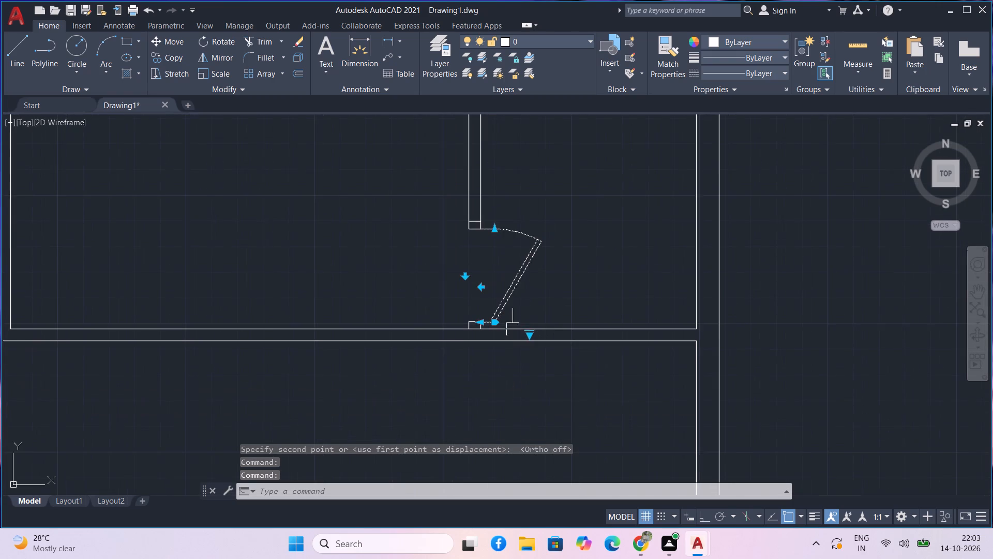
scroll(530, 337, "up", 4)
left_click(521, 319)
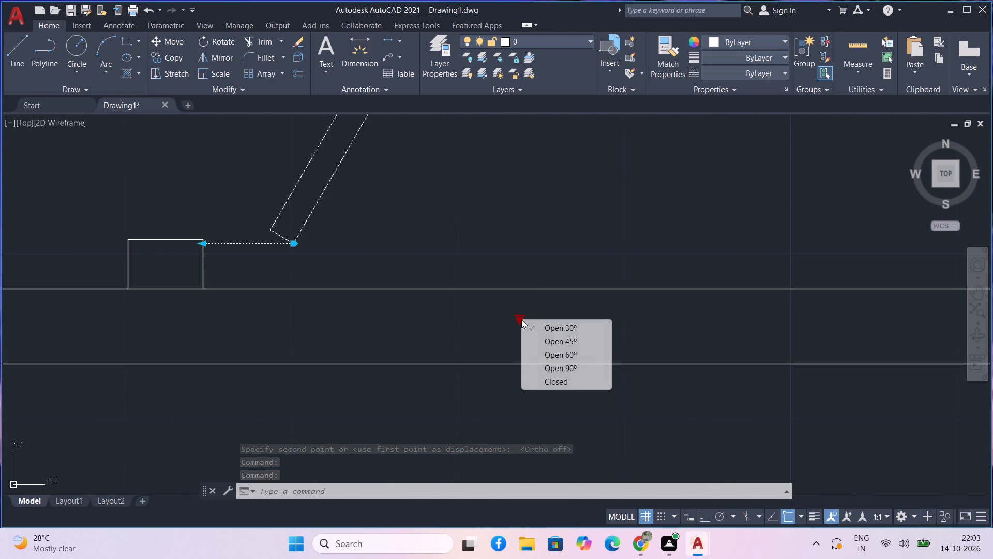
left_click(558, 366)
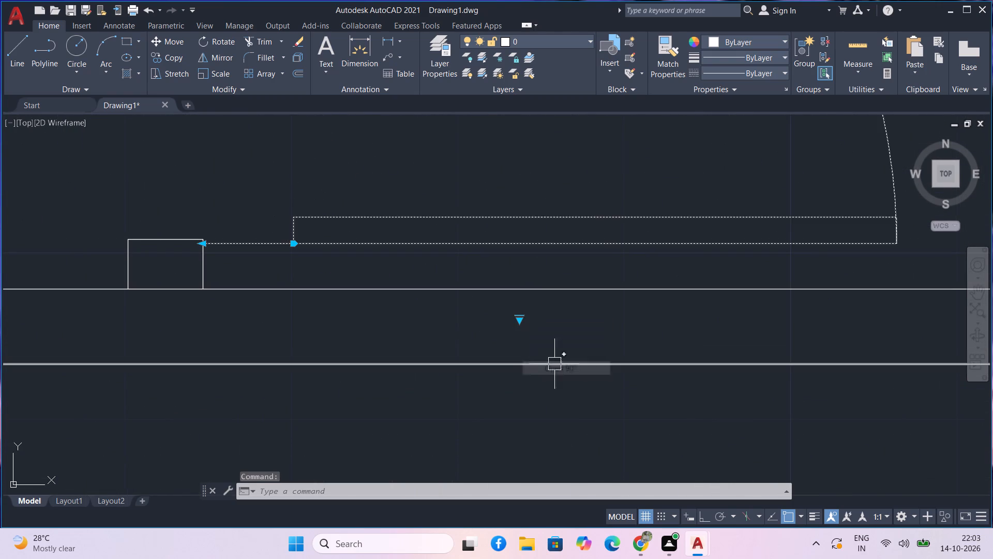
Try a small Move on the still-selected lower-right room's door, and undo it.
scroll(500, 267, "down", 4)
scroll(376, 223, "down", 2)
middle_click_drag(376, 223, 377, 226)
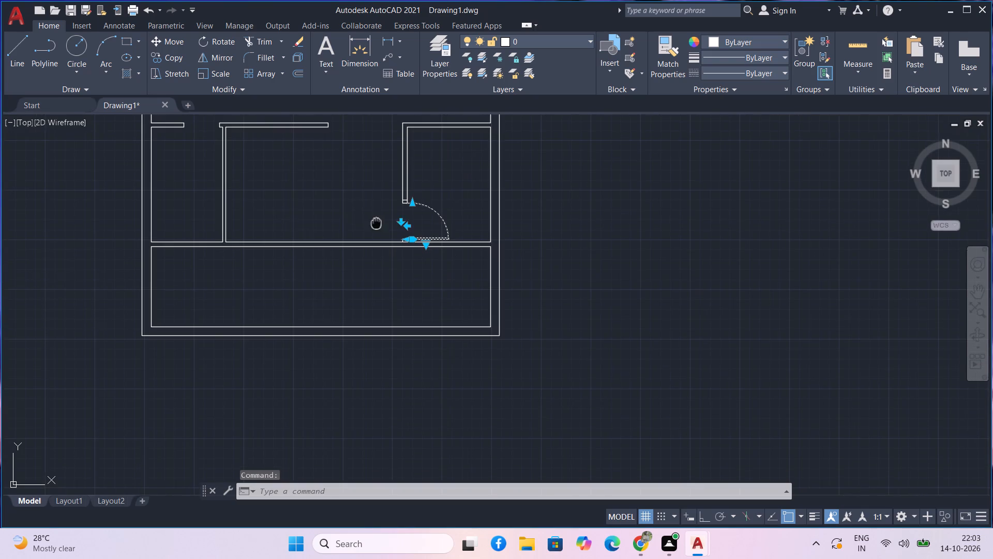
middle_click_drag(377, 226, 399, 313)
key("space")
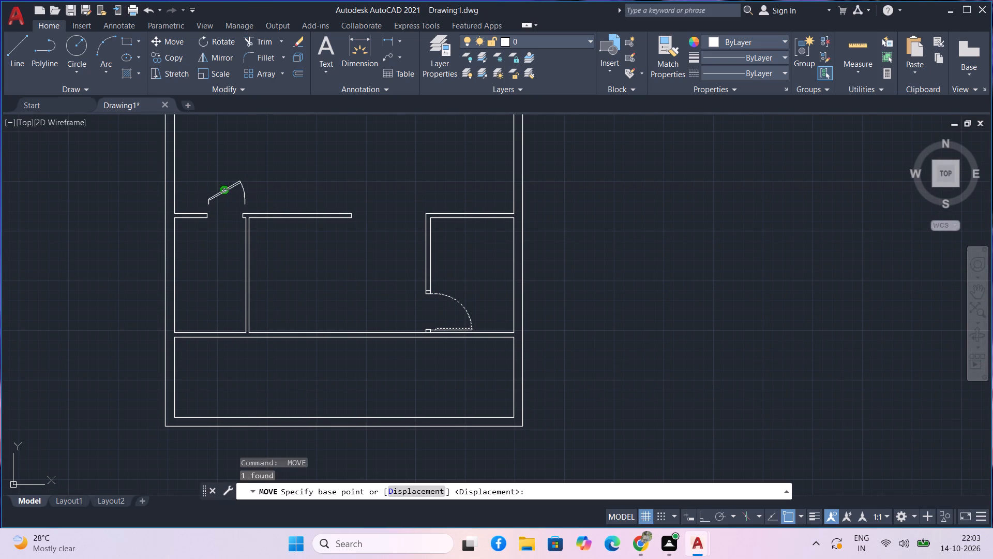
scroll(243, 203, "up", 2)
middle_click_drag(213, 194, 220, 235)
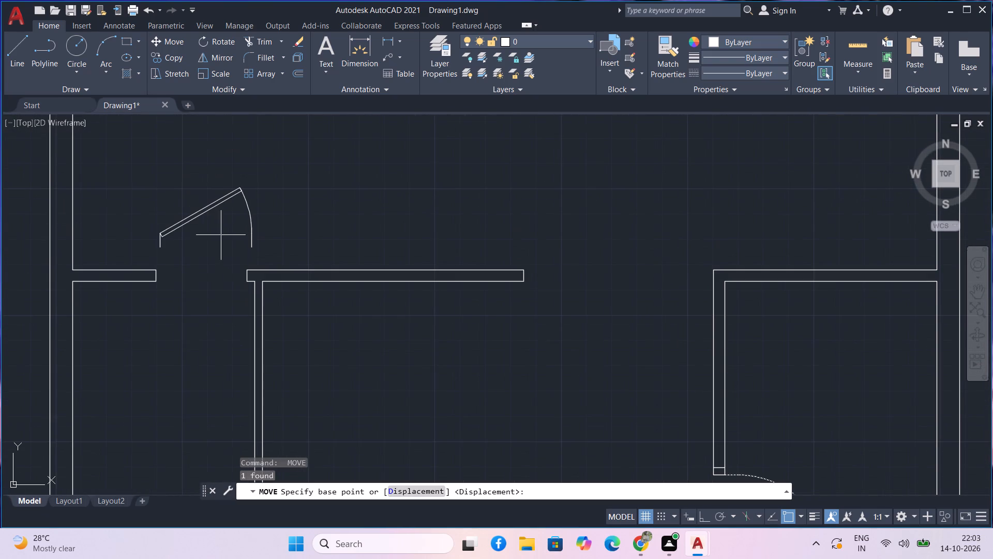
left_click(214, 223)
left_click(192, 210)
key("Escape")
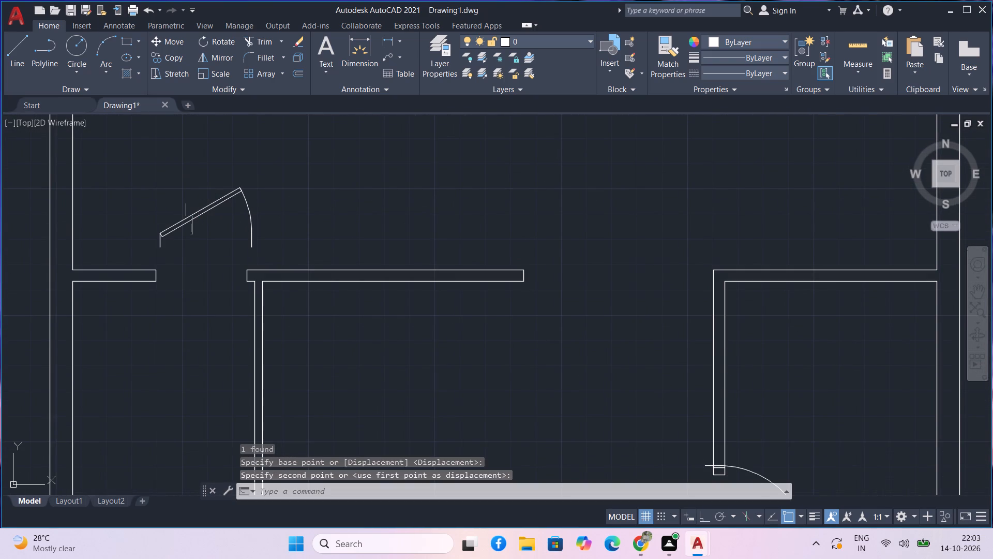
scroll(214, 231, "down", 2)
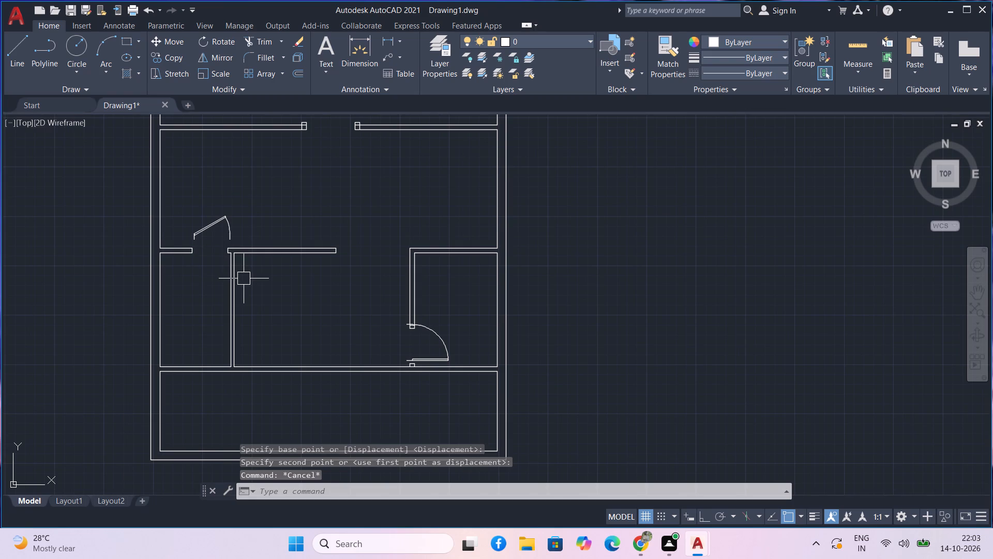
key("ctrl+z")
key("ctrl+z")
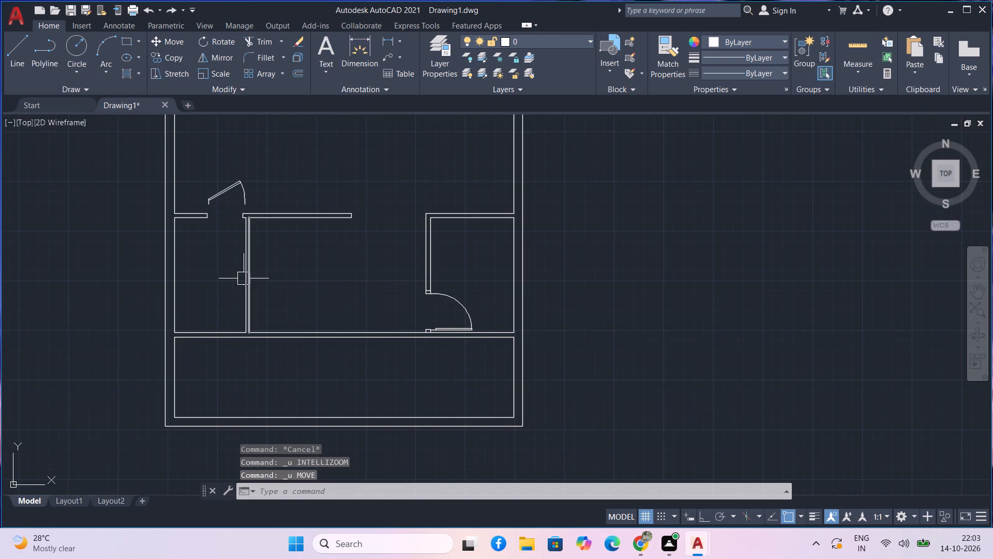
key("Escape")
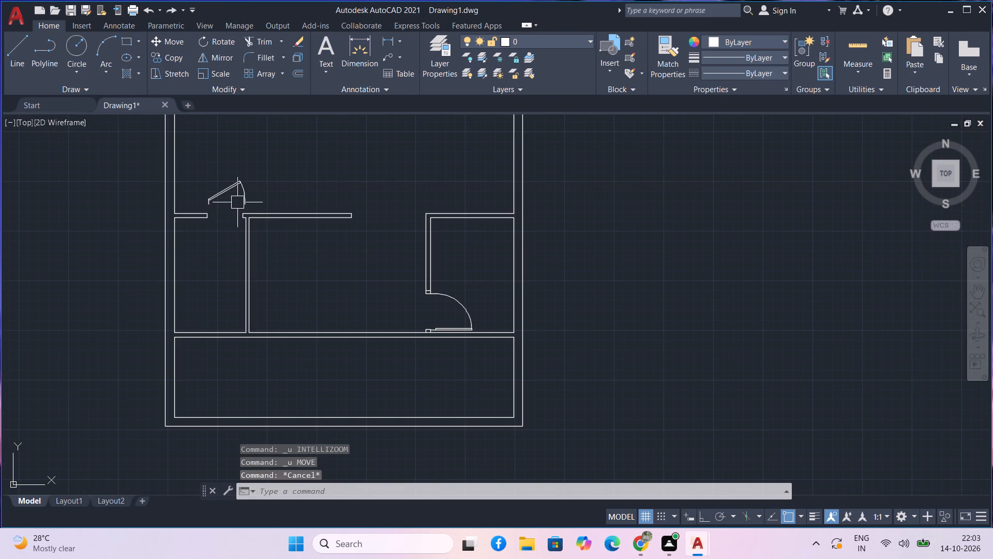
Rotate the door copy above the lower-left room's opening 180° about the lower end of its hinge jamb with Ortho on.
scroll(237, 203, "up", 3)
left_click_drag(237, 203, 227, 188)
left_click(168, 150)
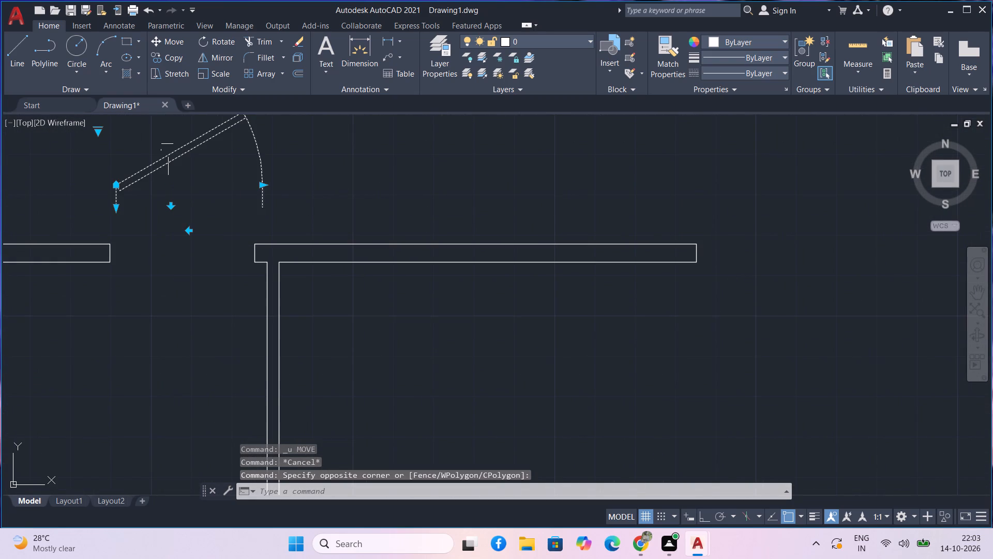
type("ro")
key("space")
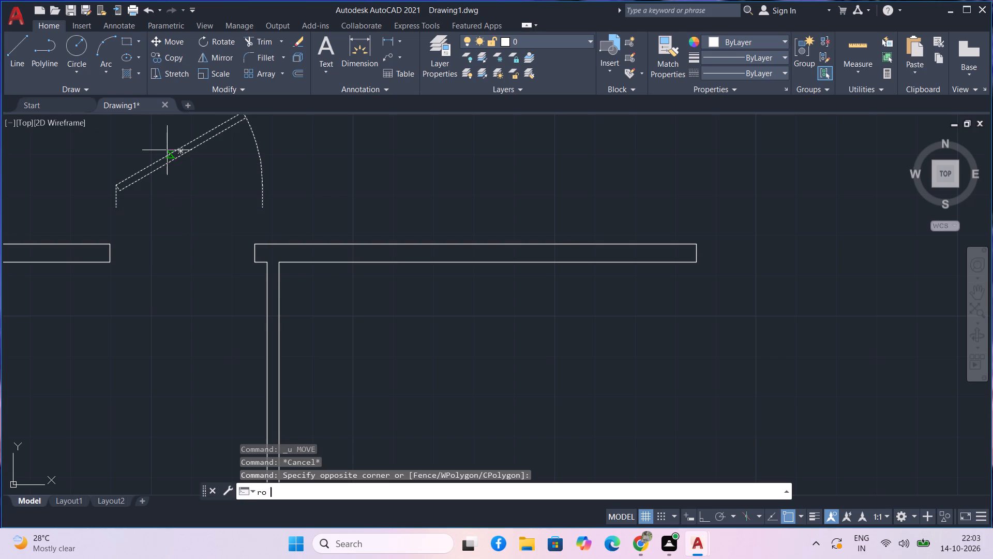
key("F8")
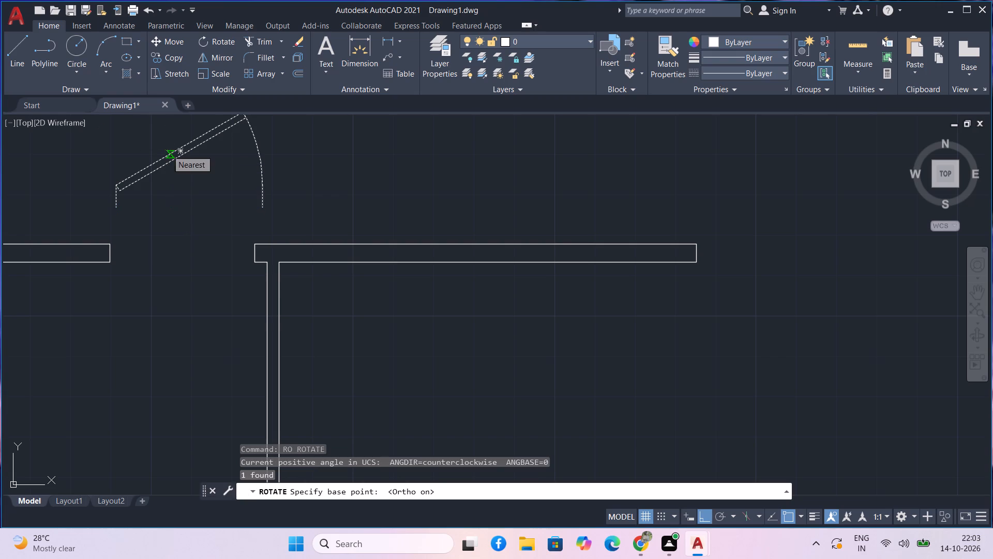
scroll(122, 179, "down", 1)
middle_click_drag(139, 202, 156, 260)
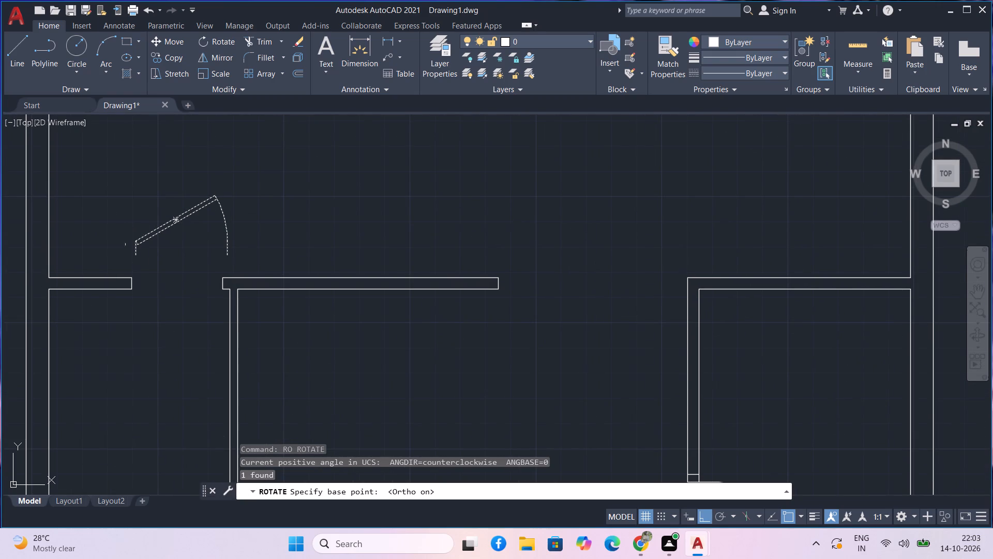
left_click(134, 258)
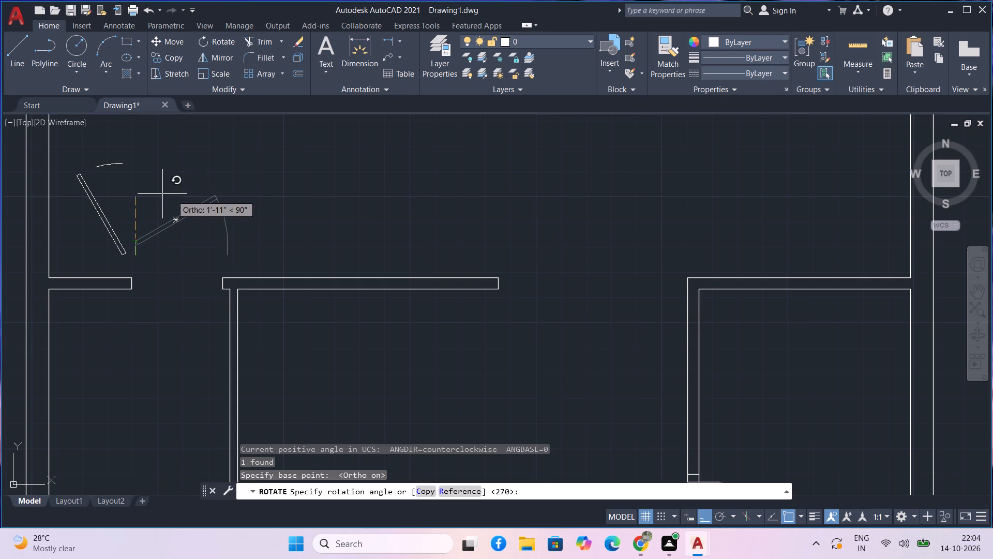
left_click(65, 213)
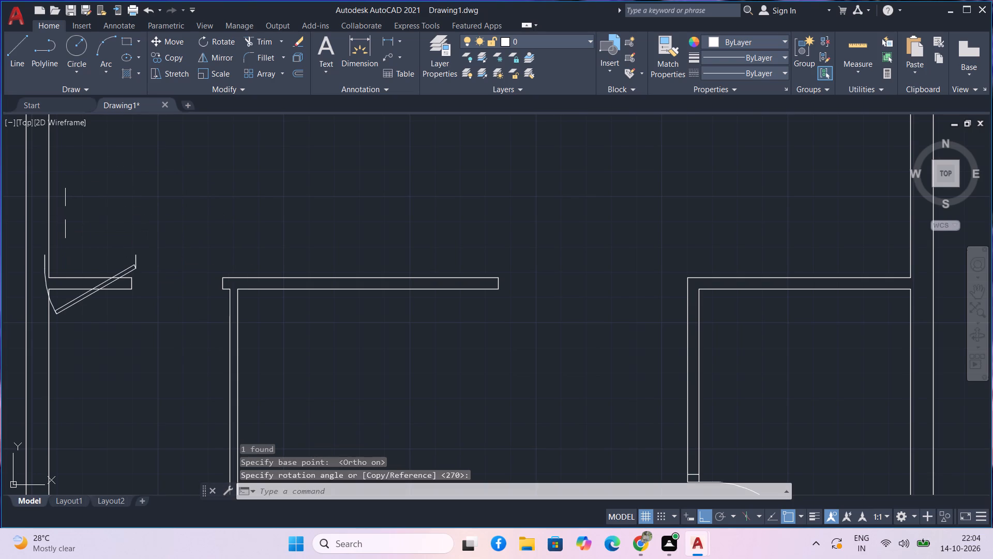
Move the rotated door by its upper hinge-side corner to the lower corner of the right-hand wall end in the lower-left room's opening, with Ortho off.
left_click(85, 301)
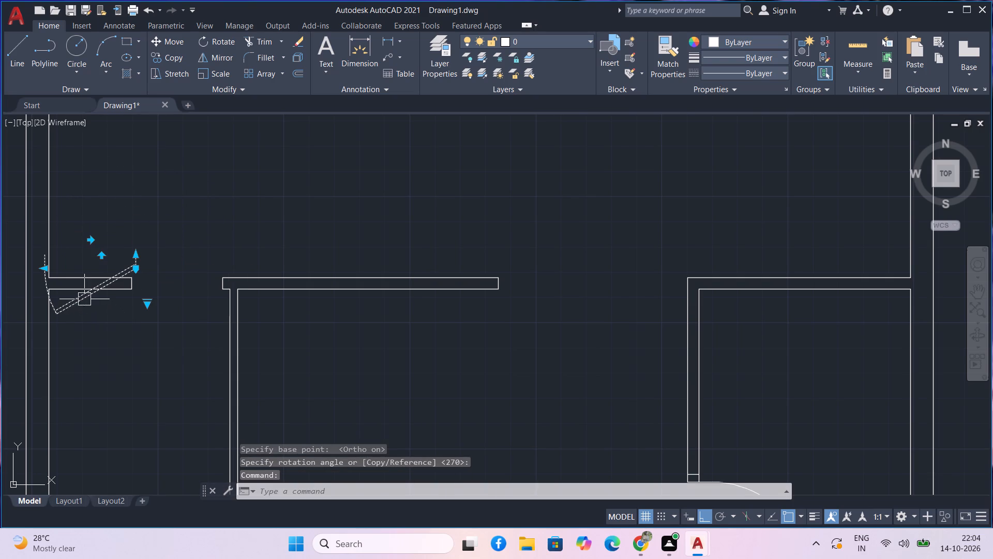
key("m")
key("space")
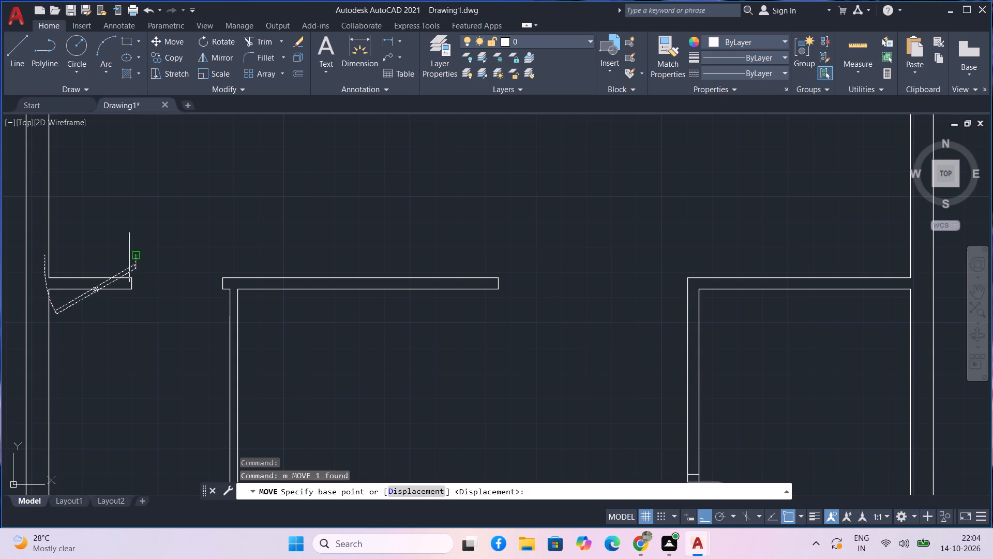
left_click(132, 256)
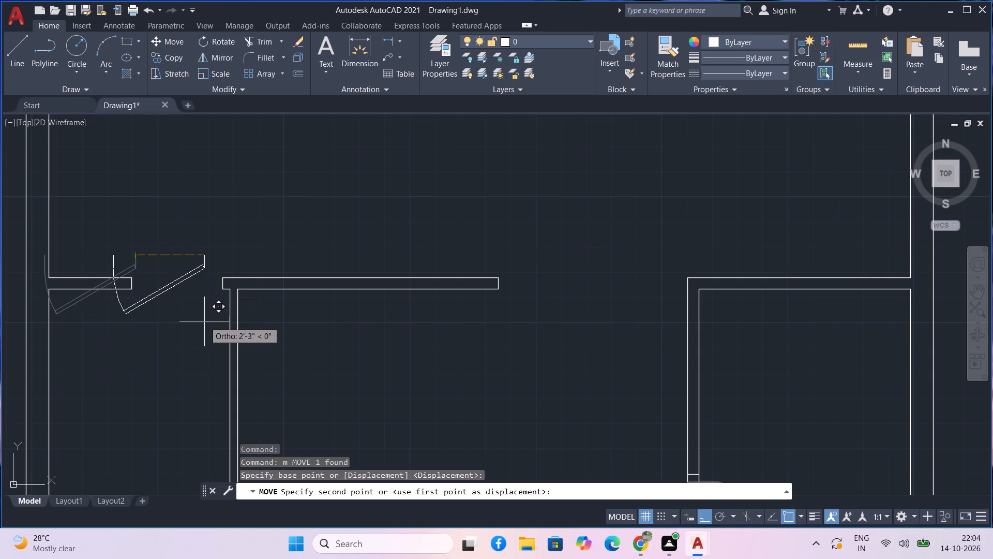
key("F8")
scroll(208, 311, "up", 1)
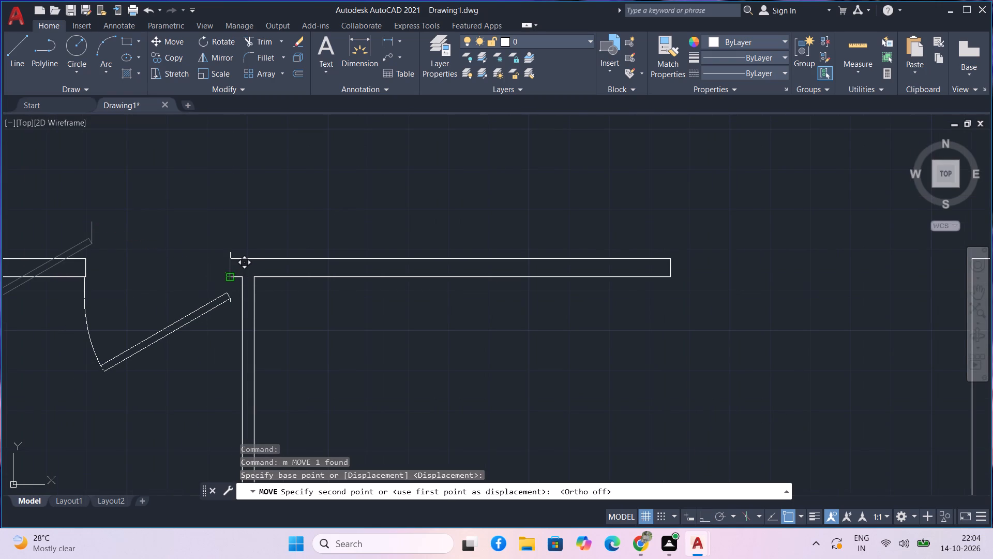
left_click(230, 278)
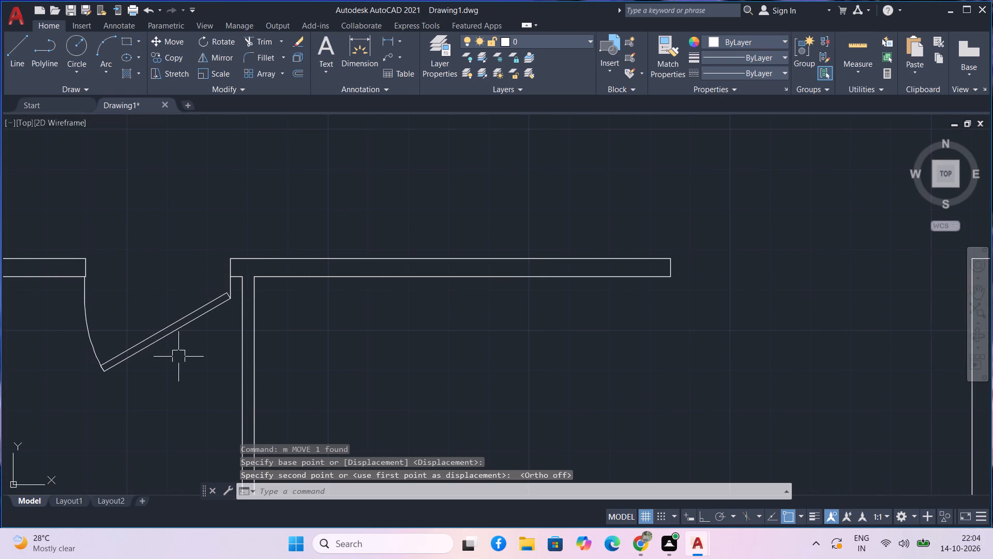
Rotate the door copy in the upper-left room 90° about the lower end of its hinge jamb with Ortho on.
scroll(183, 351, "down", 3)
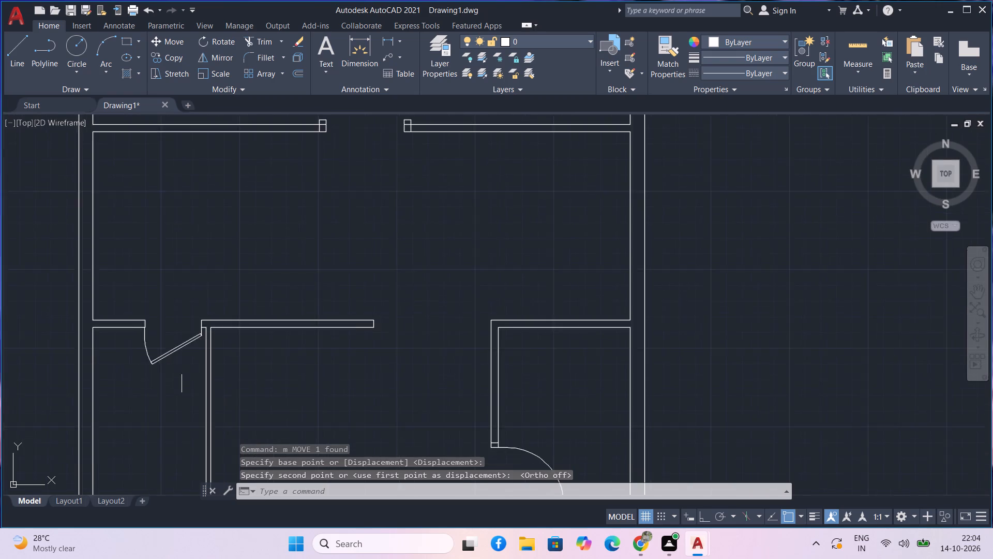
middle_click_drag(242, 281, 260, 356)
scroll(275, 253, "up", 1)
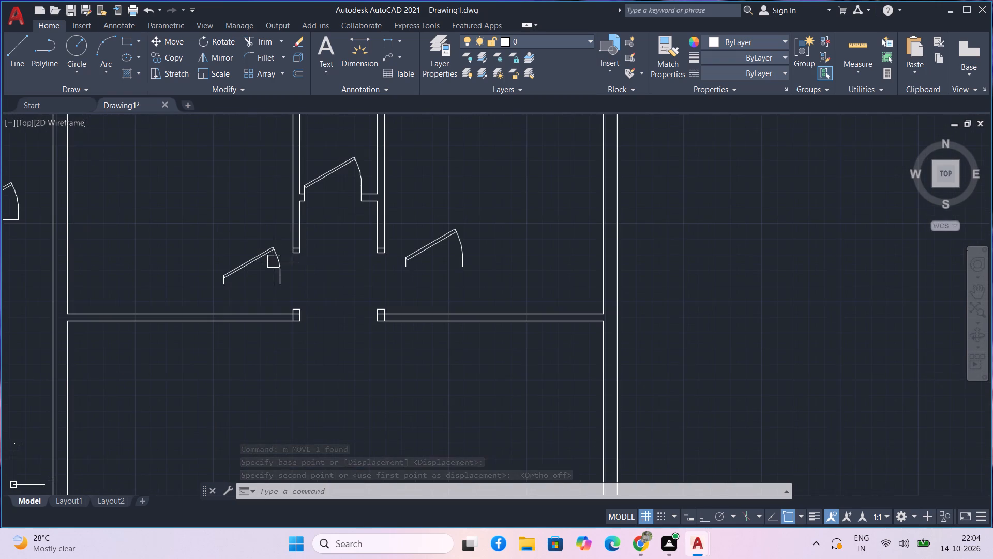
left_click(251, 262)
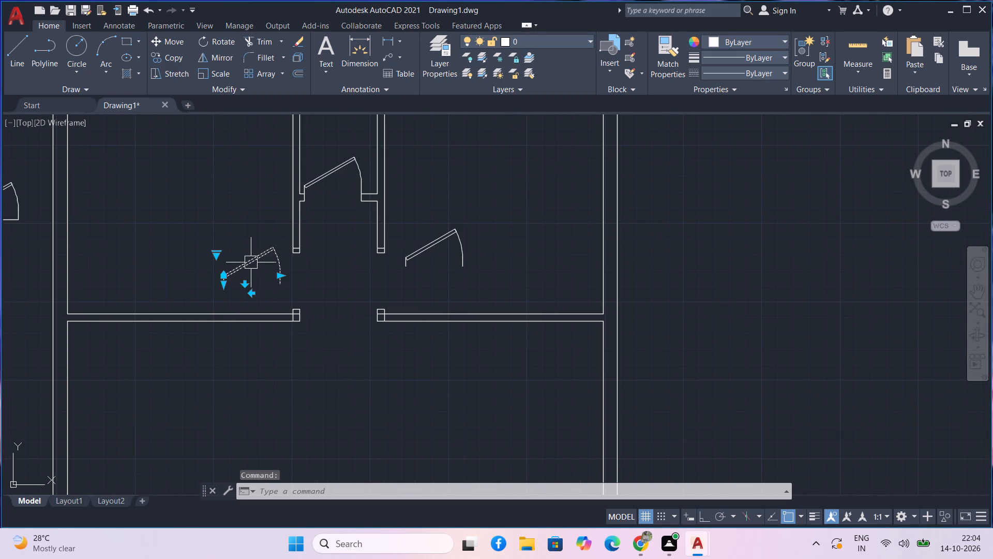
key("r")
key("o")
key("space")
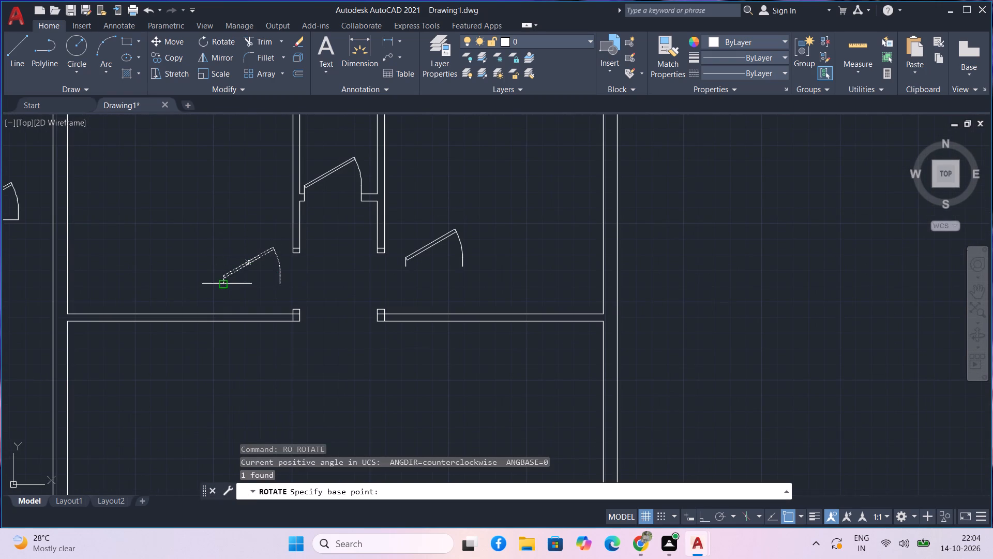
left_click(227, 284)
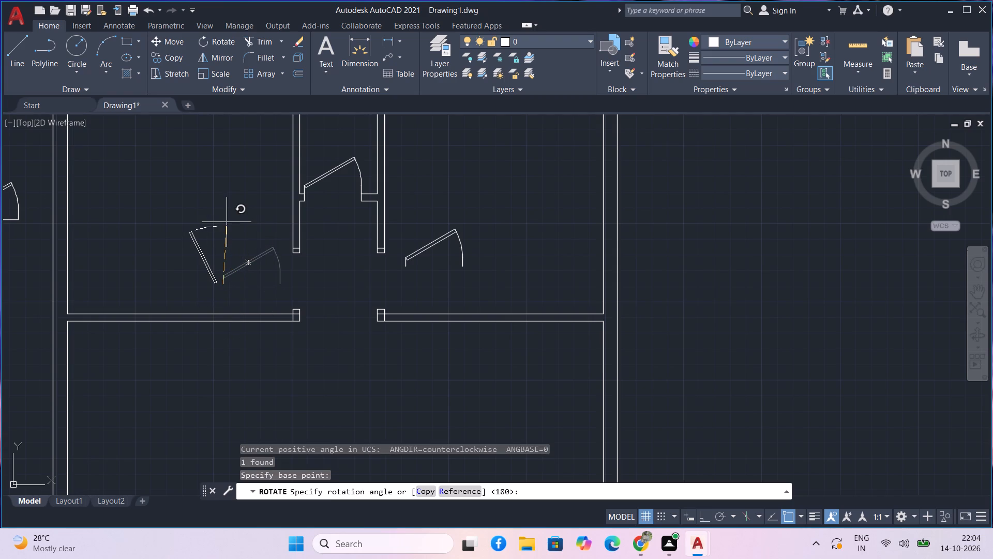
key("F8")
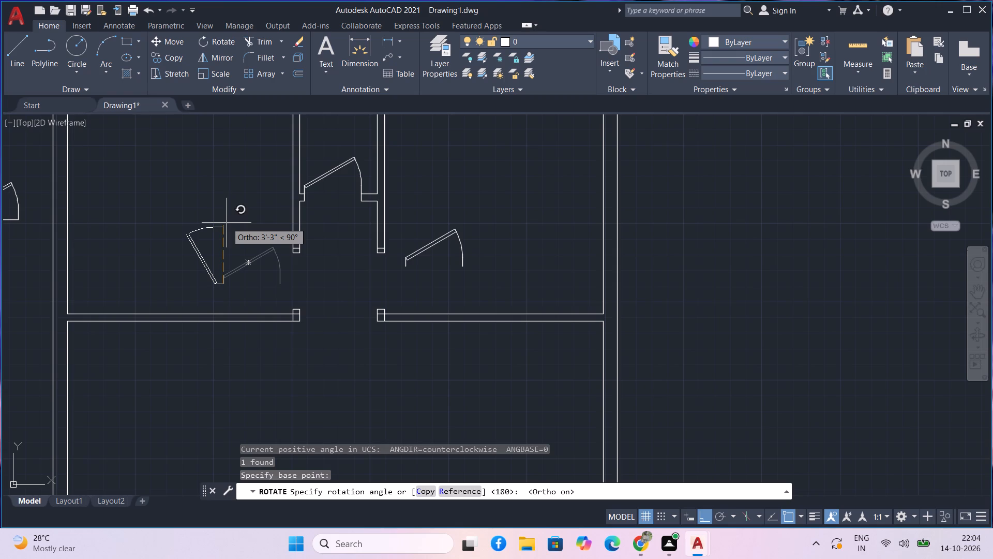
left_click(227, 223)
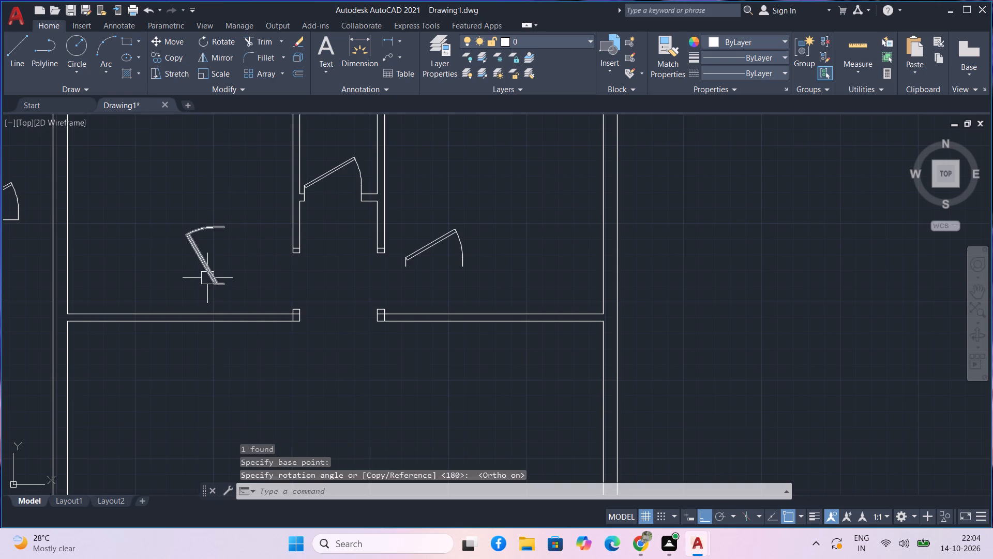
Move the rotated door by its hinge jamb's outer end to the upper-left corner of the lower wall stub in the upper-left room's opening, with Ortho off.
scroll(208, 275, "up", 2)
left_click(210, 282)
type("m")
key("space")
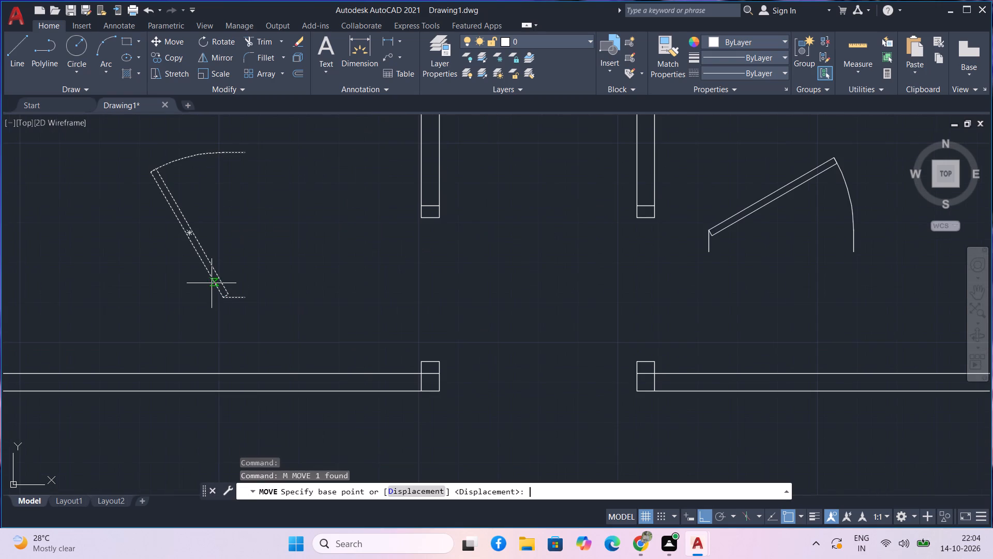
left_click(243, 297)
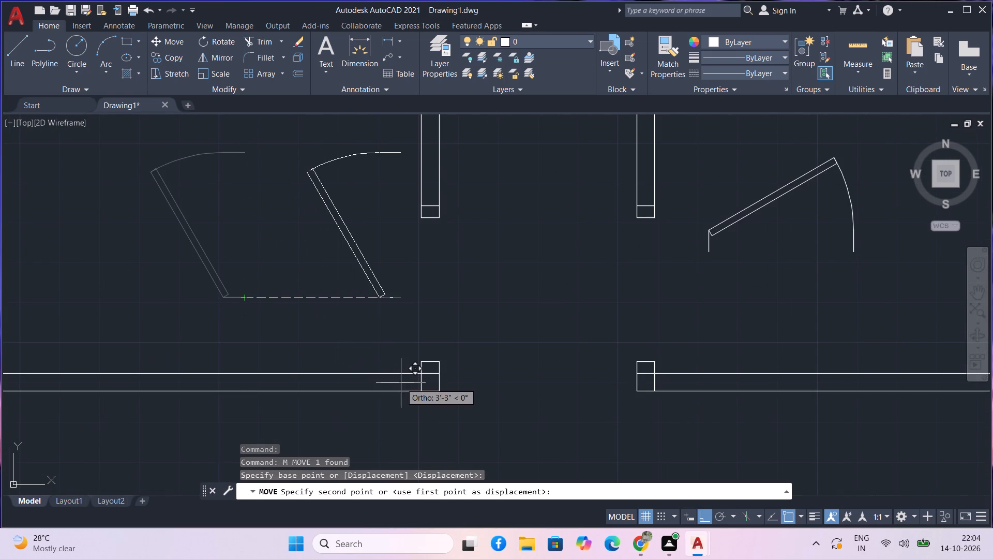
key("F8")
scroll(405, 370, "up", 2)
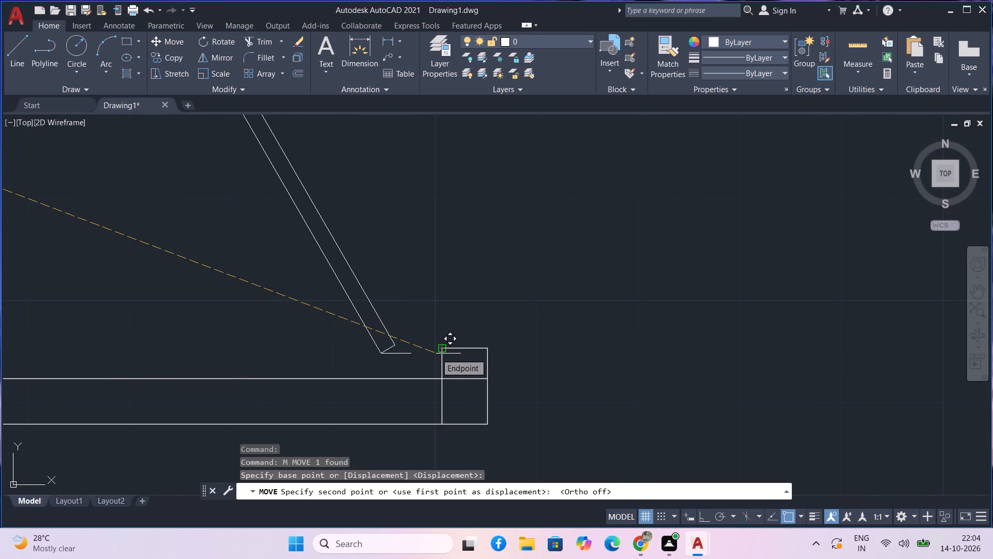
left_click(436, 354)
Set the upper-left room's door swing to Open 90º.
scroll(387, 373, "down", 2)
left_click(356, 313)
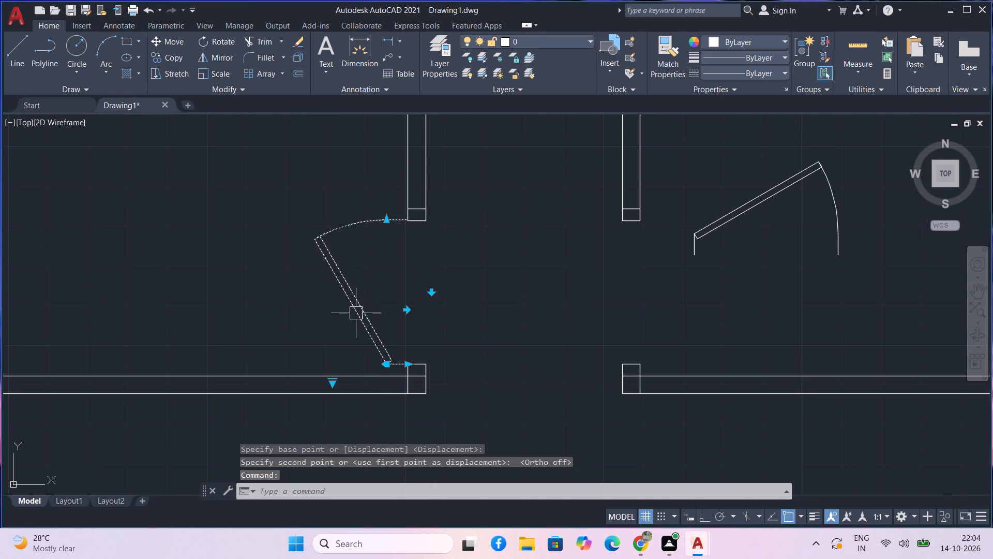
left_click(335, 384)
left_click(372, 426)
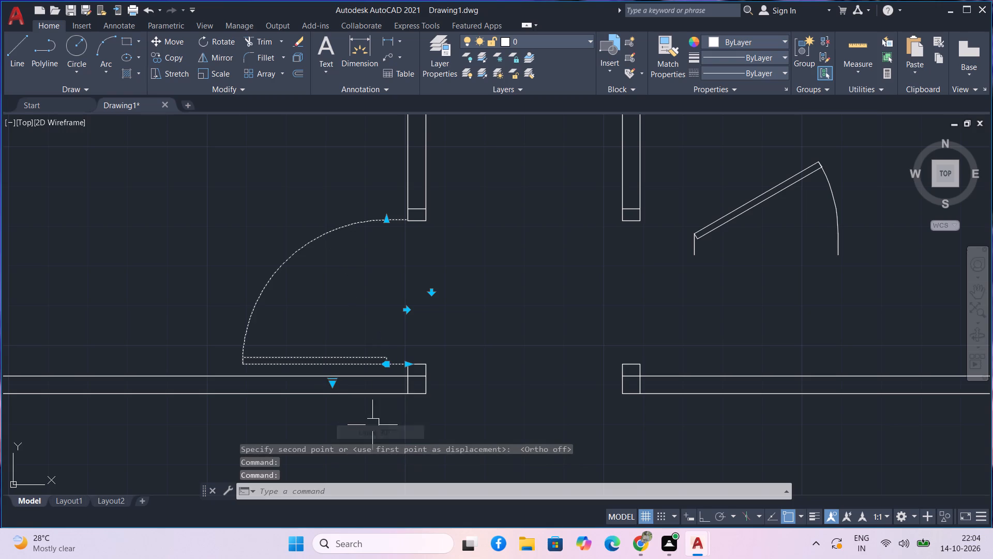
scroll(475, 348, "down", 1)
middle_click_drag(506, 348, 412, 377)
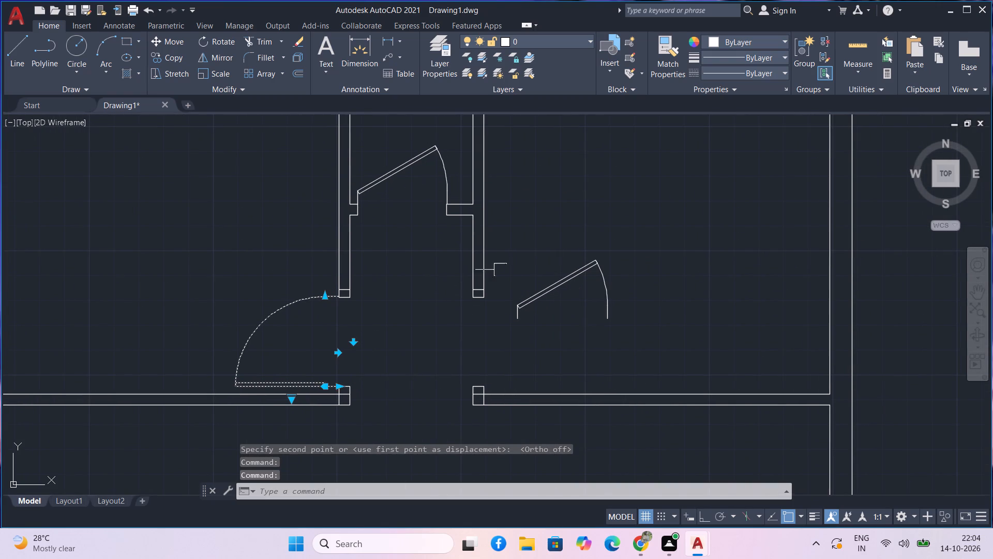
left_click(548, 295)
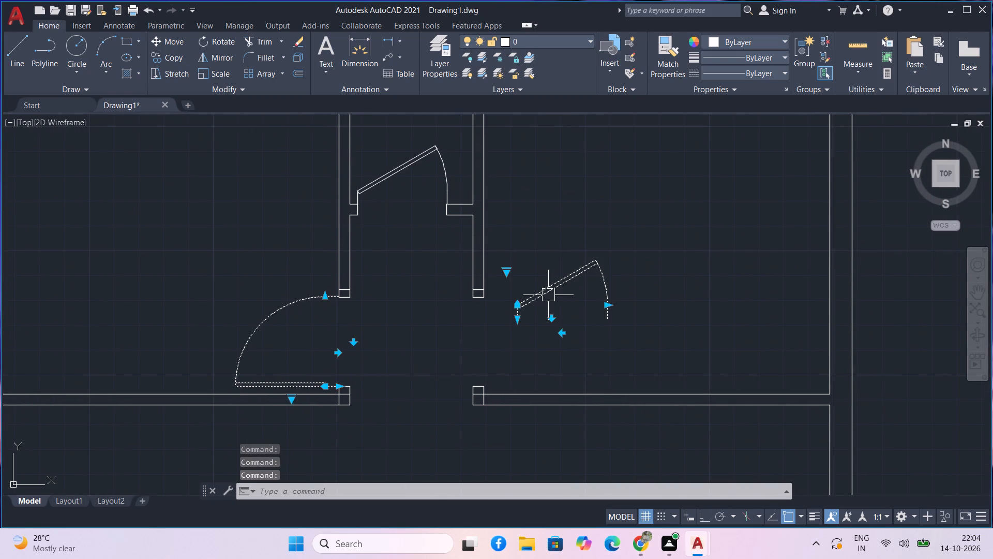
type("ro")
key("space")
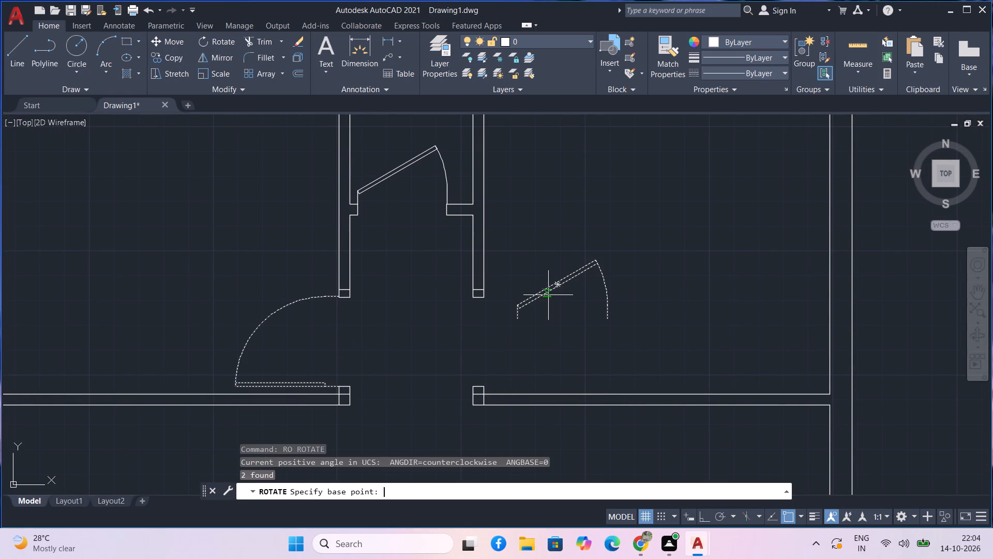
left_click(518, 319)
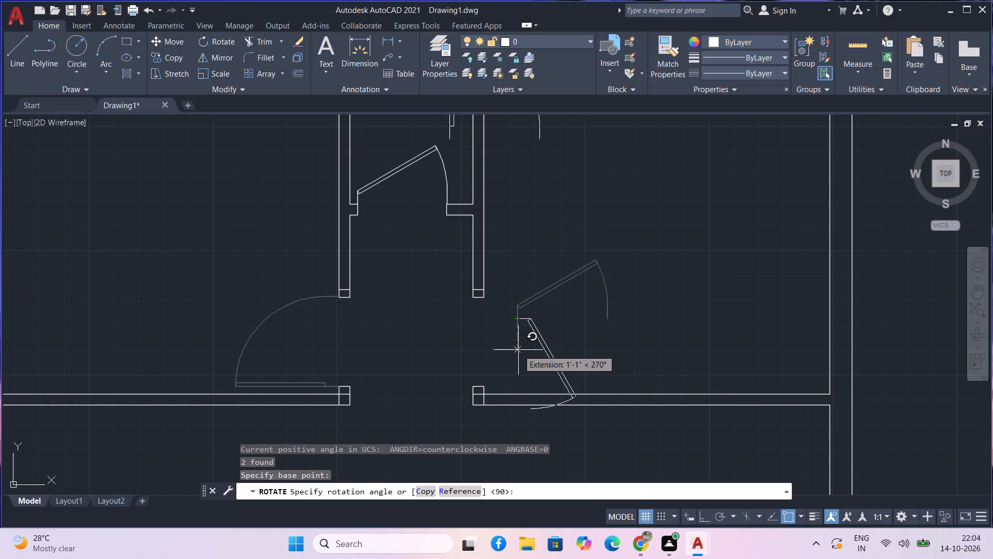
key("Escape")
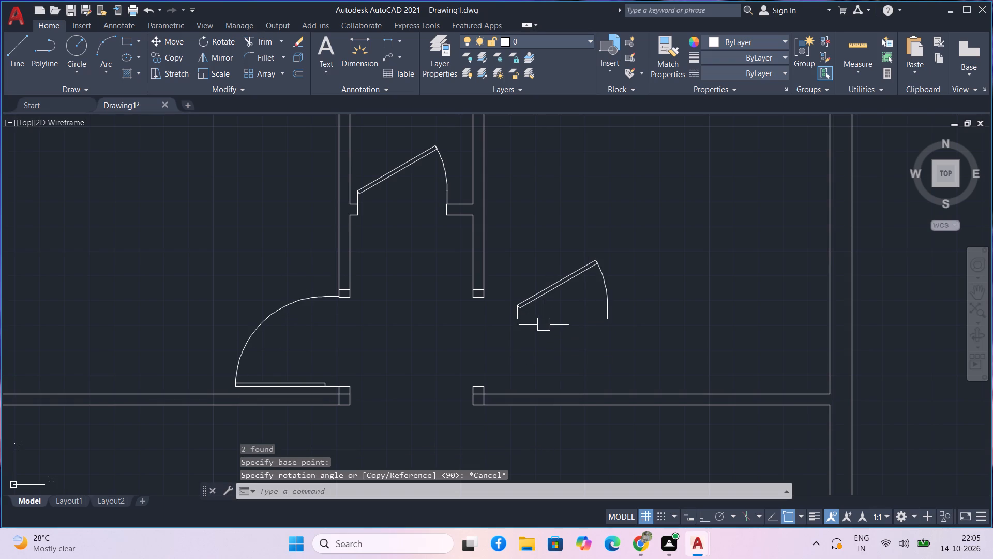
Rotate only the door copy in the upper-right room 270° about the lower end of its hinge jamb with Ortho on.
key("space")
left_click_drag(548, 320, 545, 312)
left_click(538, 295)
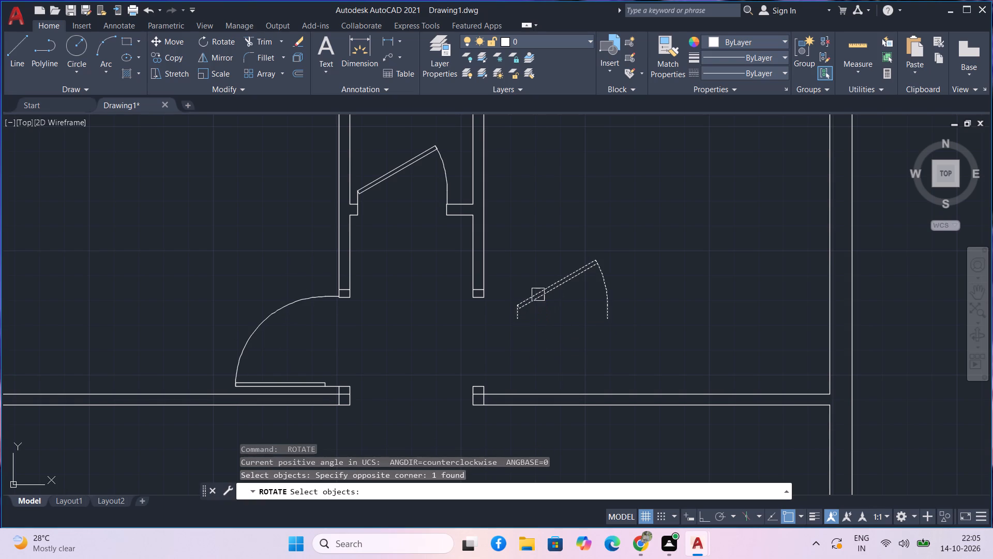
key("space")
left_click(519, 316)
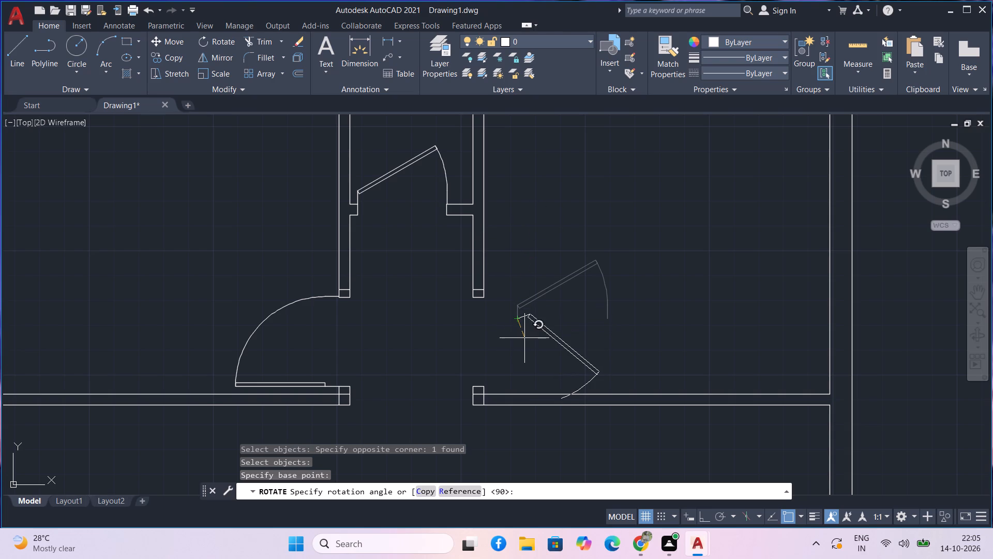
key("F8")
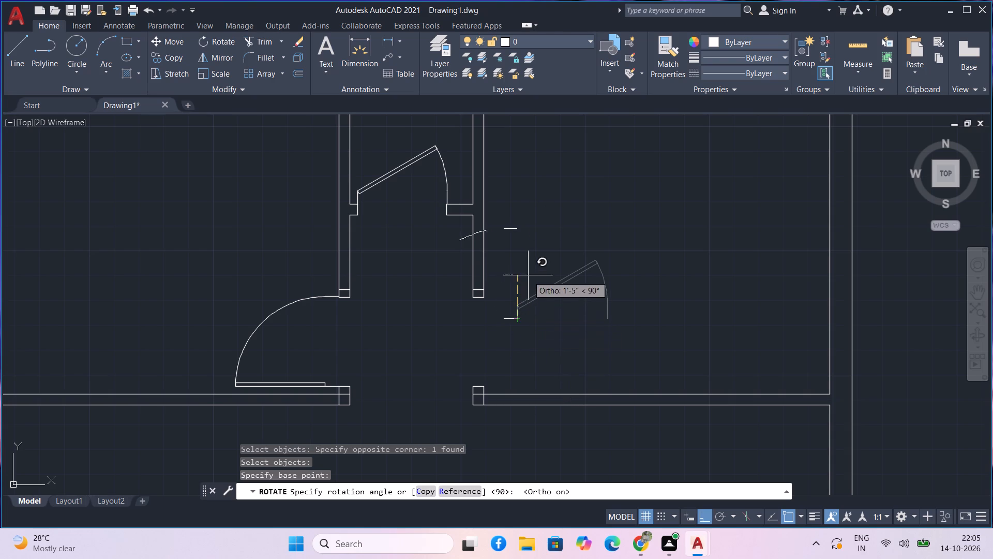
left_click(519, 348)
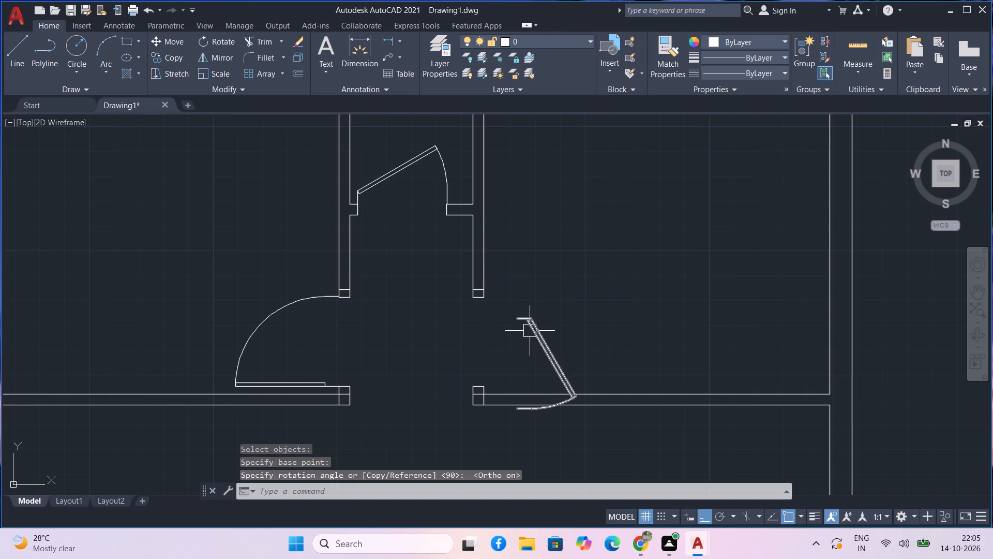
Move the rotated door by its hinge jamb's outer end to the lower-right corner of the upper wall stub in the upper-right room's opening, with Ortho off.
left_click(530, 331)
type("m")
key("space")
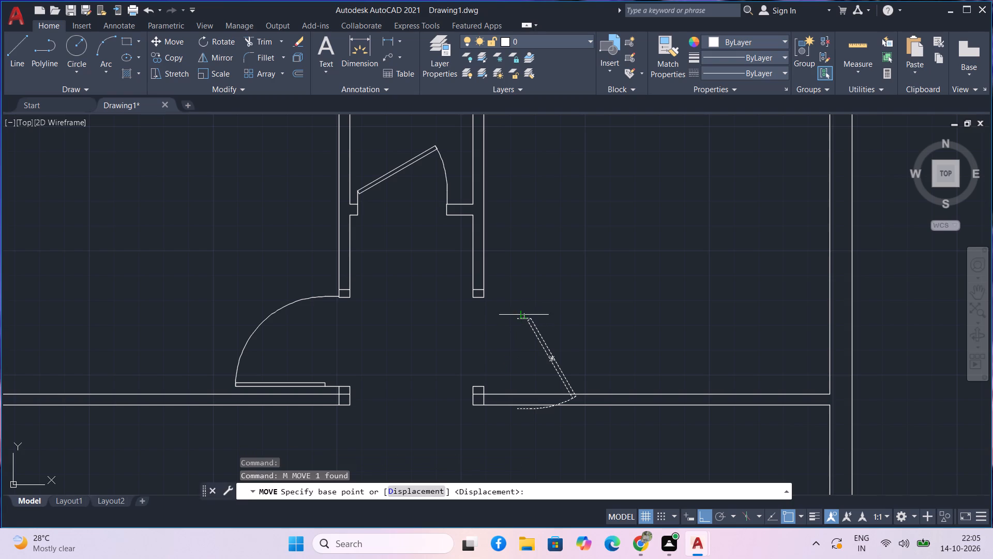
scroll(511, 321, "up", 2)
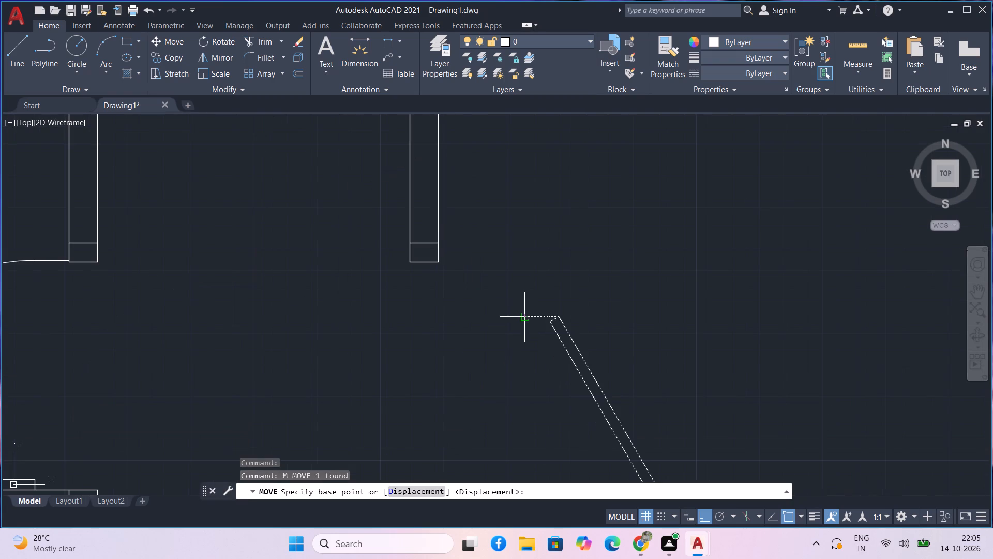
left_click(524, 319)
key("F8")
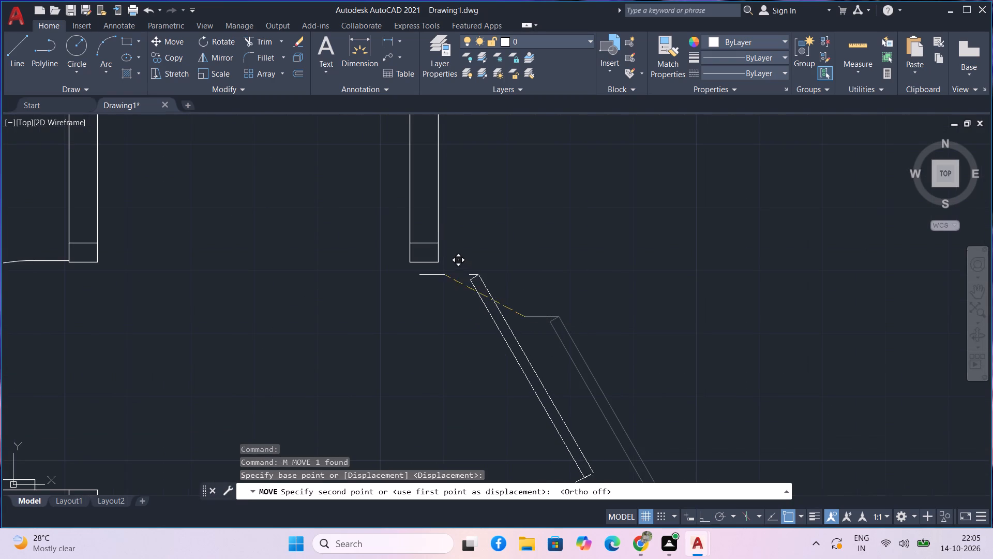
left_click(439, 261)
Flip the upper-right room's door vertically so it hinges at the lower wall stub, and set its swing to Open 90º.
scroll(453, 281, "down", 1)
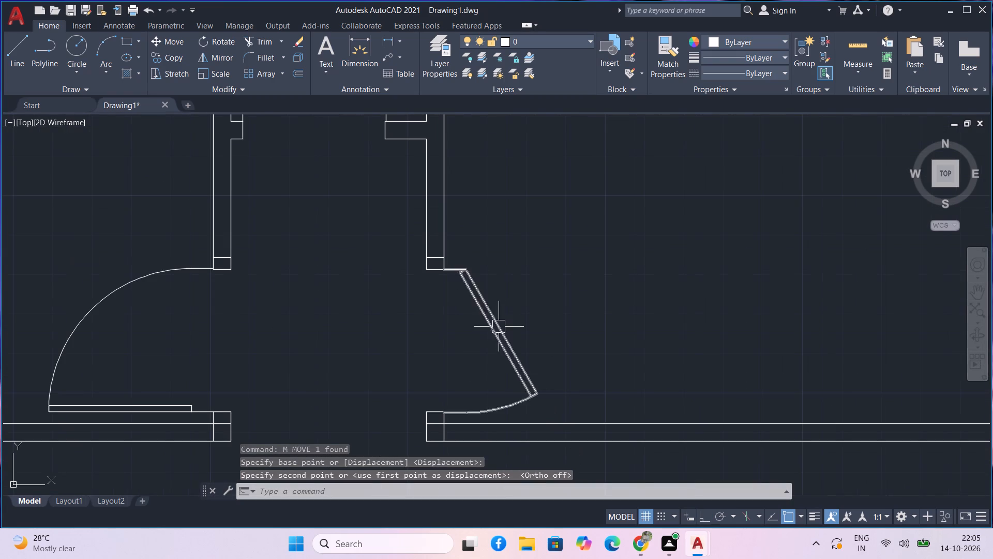
left_click(499, 327)
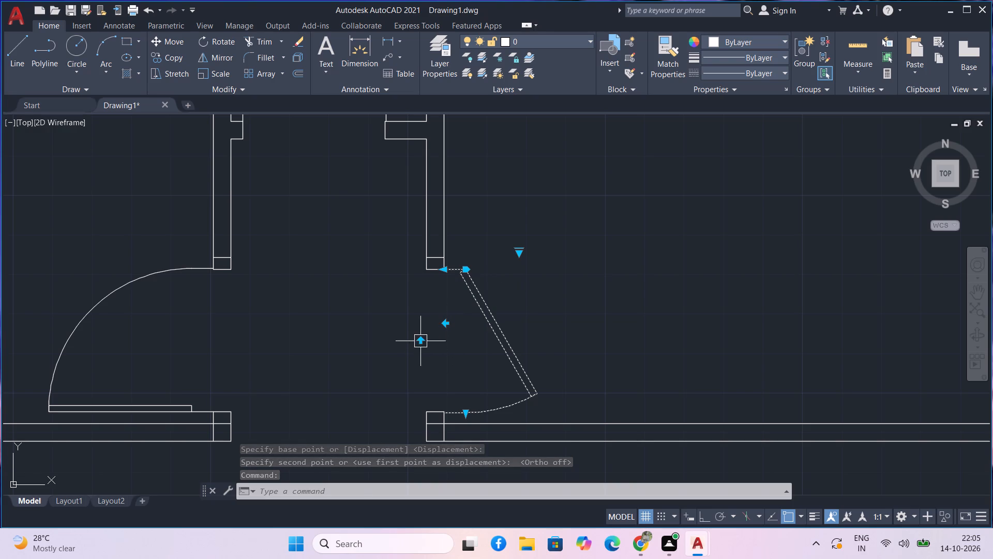
left_click(420, 343)
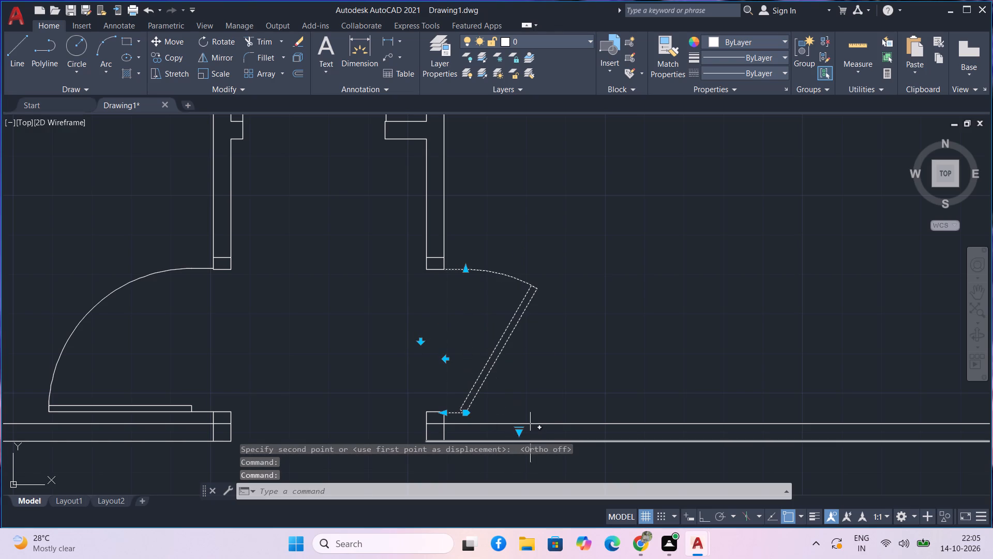
scroll(517, 435, "up", 2)
middle_click_drag(517, 434, 501, 369)
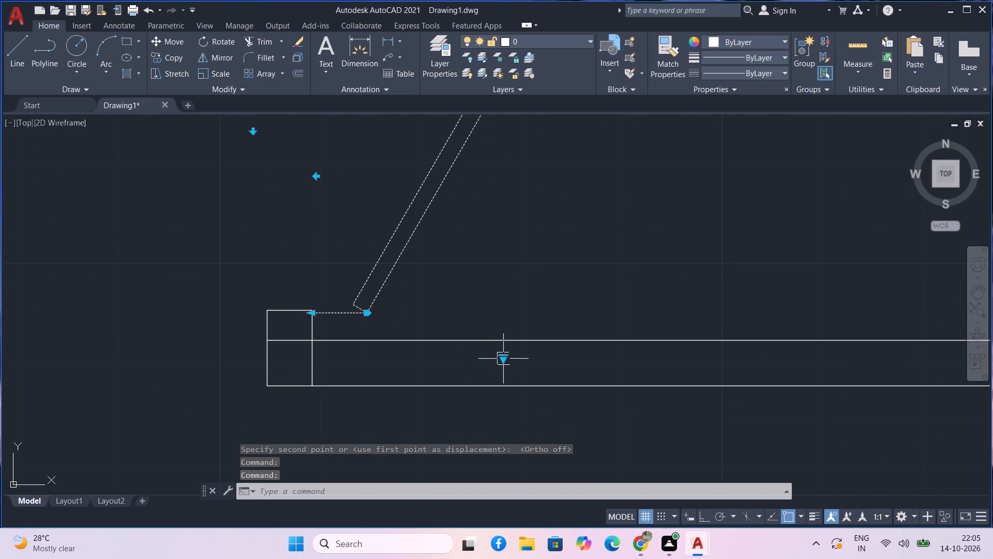
left_click(504, 359)
left_click(534, 403)
scroll(521, 399, "down", 2)
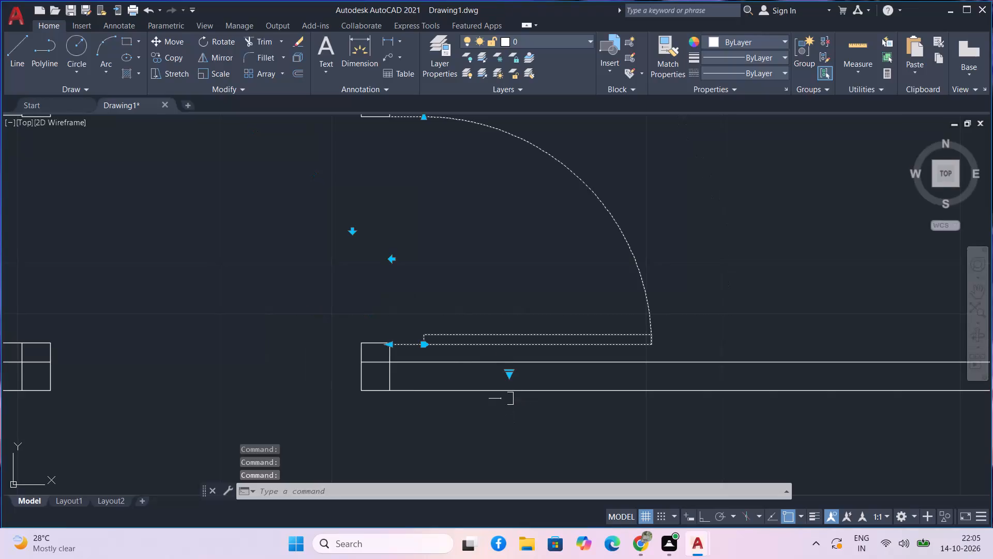
scroll(499, 420, "down", 3)
key("space")
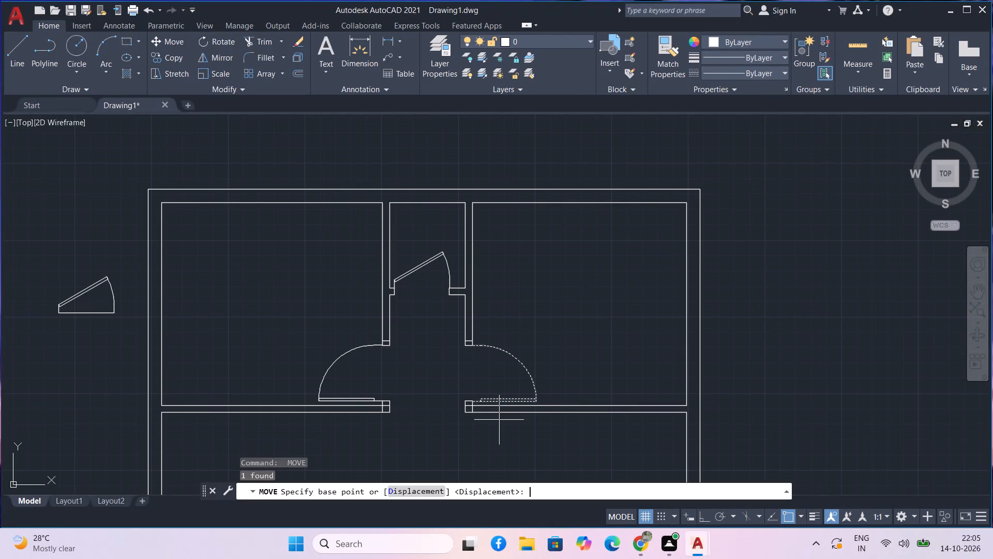
key("Escape")
Set the swing of the door in the small middle room between the two upper rooms to Open 90º.
left_click(429, 280)
left_click(425, 261)
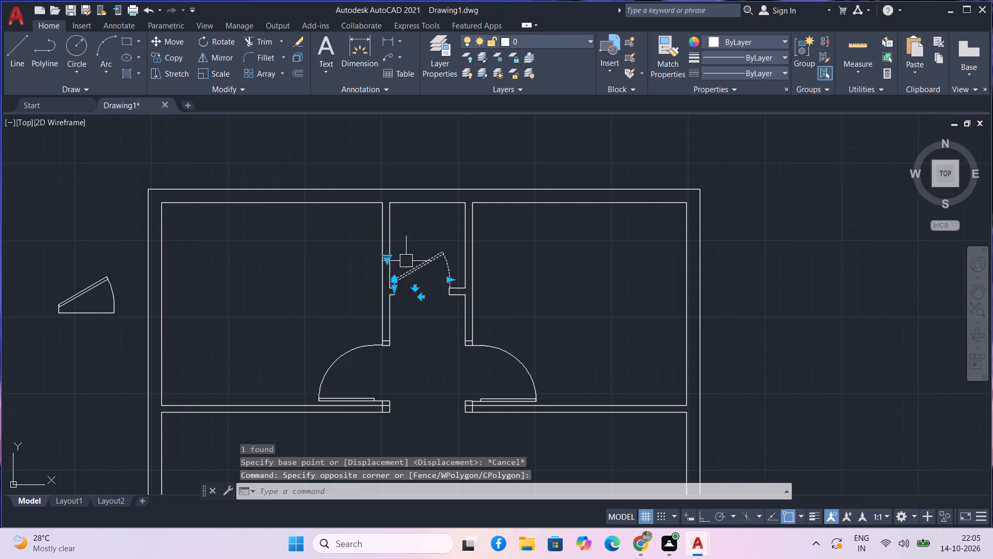
scroll(387, 258, "up", 3)
left_click(379, 269)
left_click(378, 268)
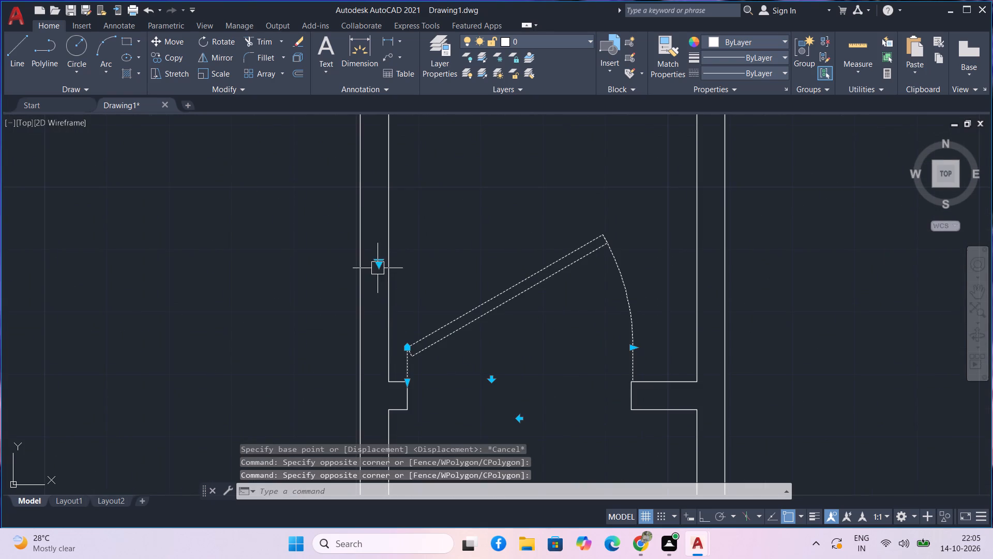
left_click(378, 263)
left_click(412, 311)
scroll(417, 316, "down", 1)
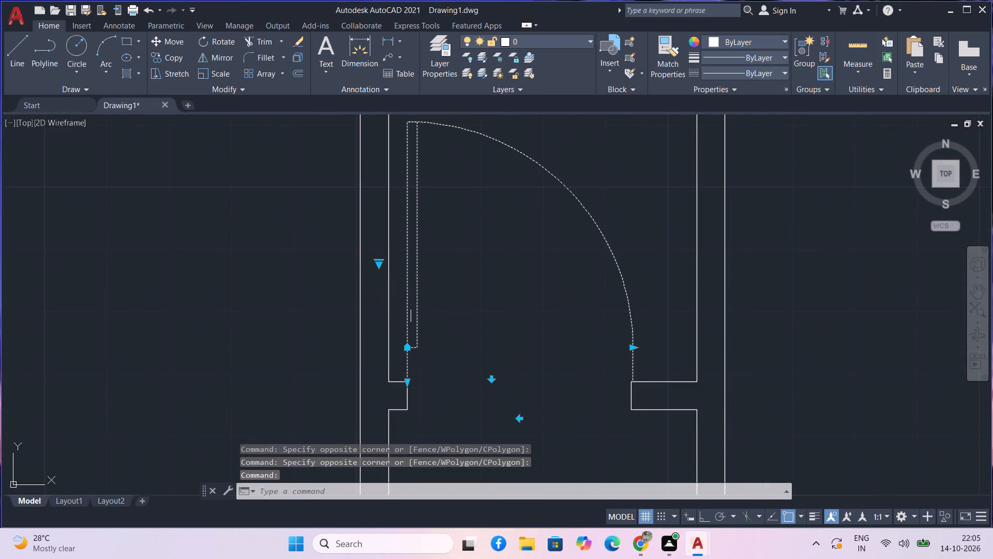
key("space")
key("Escape")
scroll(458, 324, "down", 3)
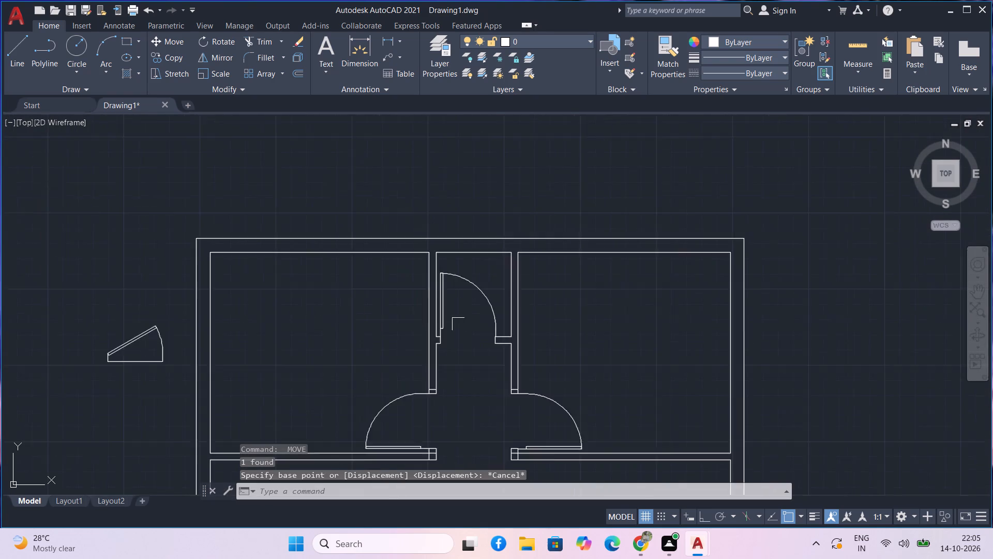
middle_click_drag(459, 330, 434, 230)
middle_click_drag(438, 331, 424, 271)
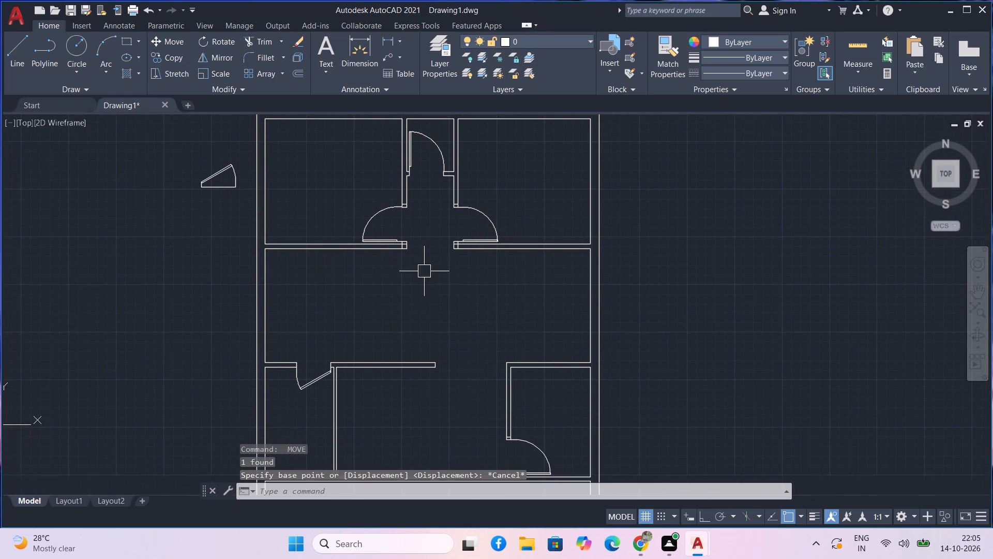
Draw a vertical line with Ortho on across the bottom strip, from its upper wall to the outer wall's inner line, just left of the lower-right room's door opening.
middle_click_drag(432, 295, 431, 301)
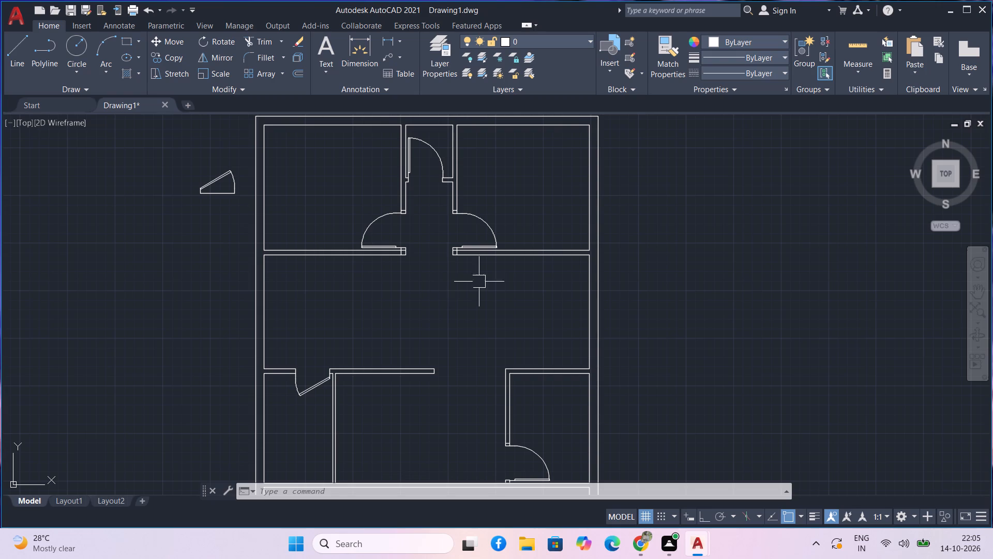
middle_click_drag(478, 277, 480, 253)
middle_click_drag(479, 275, 485, 229)
scroll(484, 240, "down", 1)
middle_click_drag(480, 256, 482, 247)
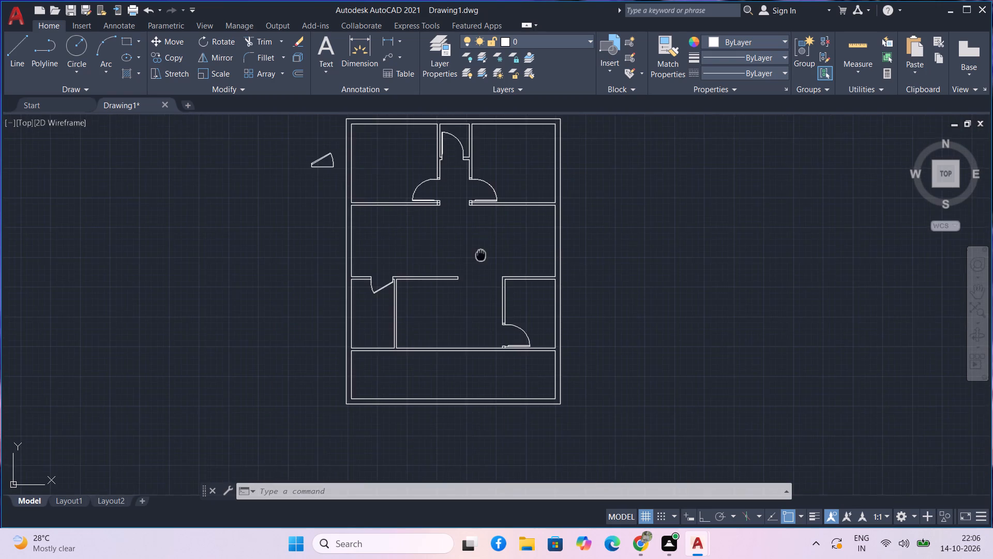
middle_click_drag(482, 247, 489, 217)
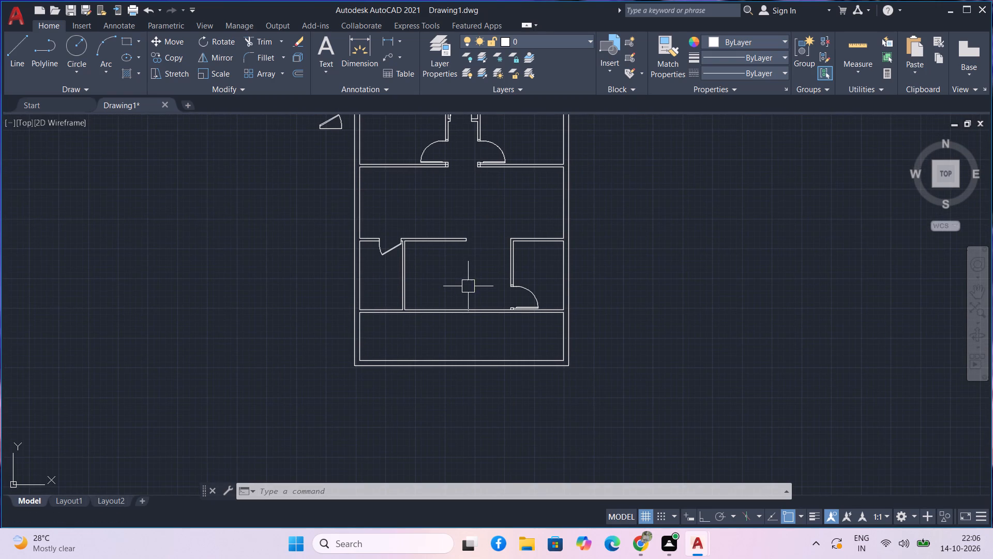
middle_click_drag(468, 286, 446, 300)
scroll(450, 327, "up", 2)
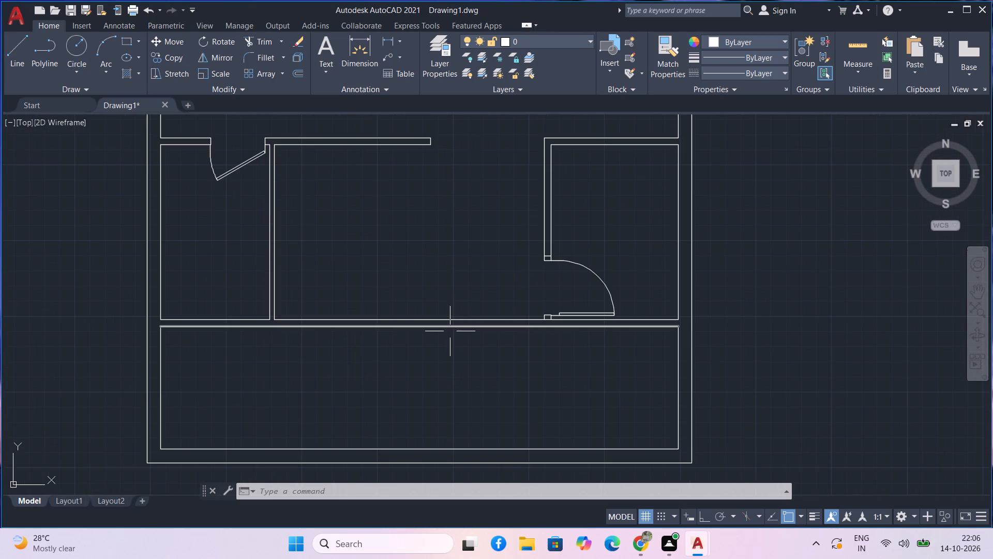
scroll(450, 330, "up", 1)
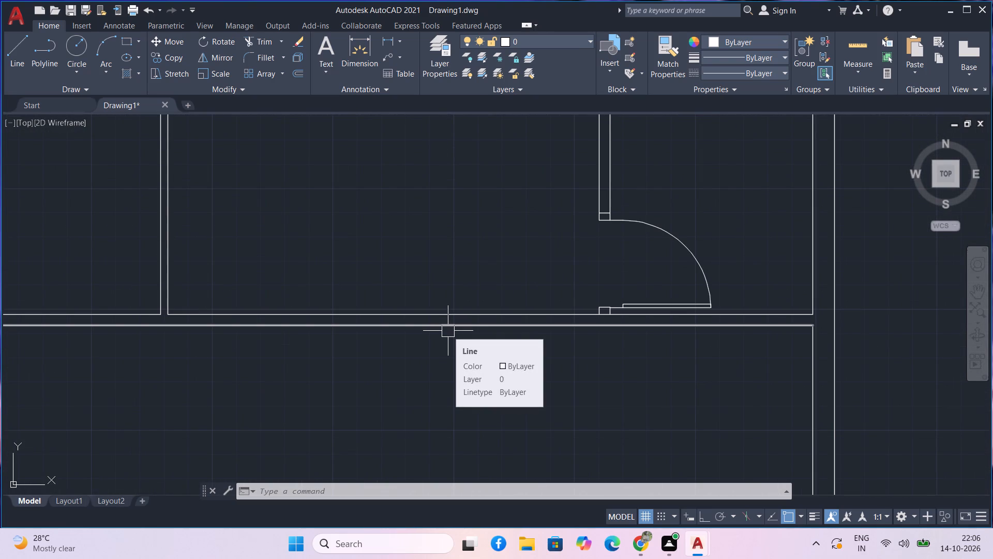
scroll(448, 331, "down", 2)
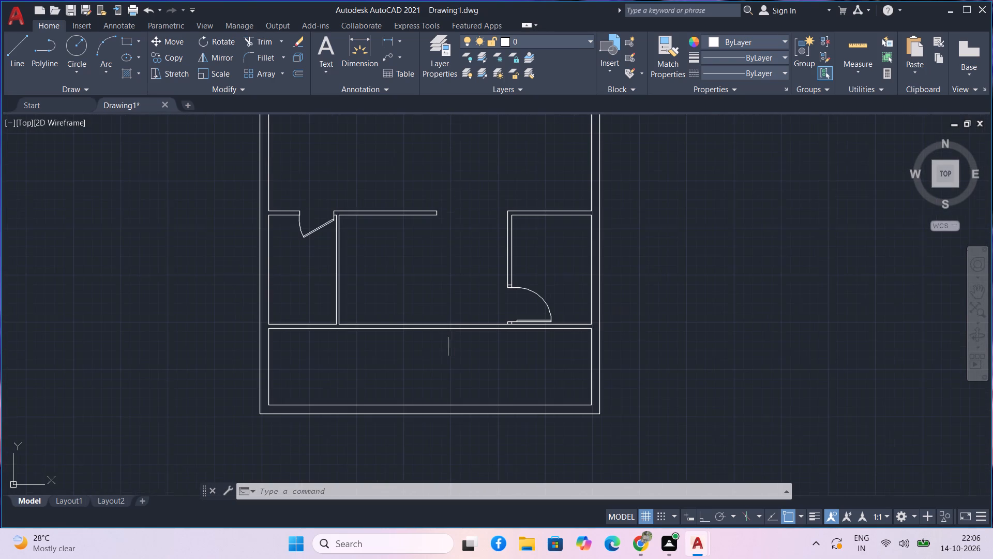
middle_click_drag(453, 352, 438, 347)
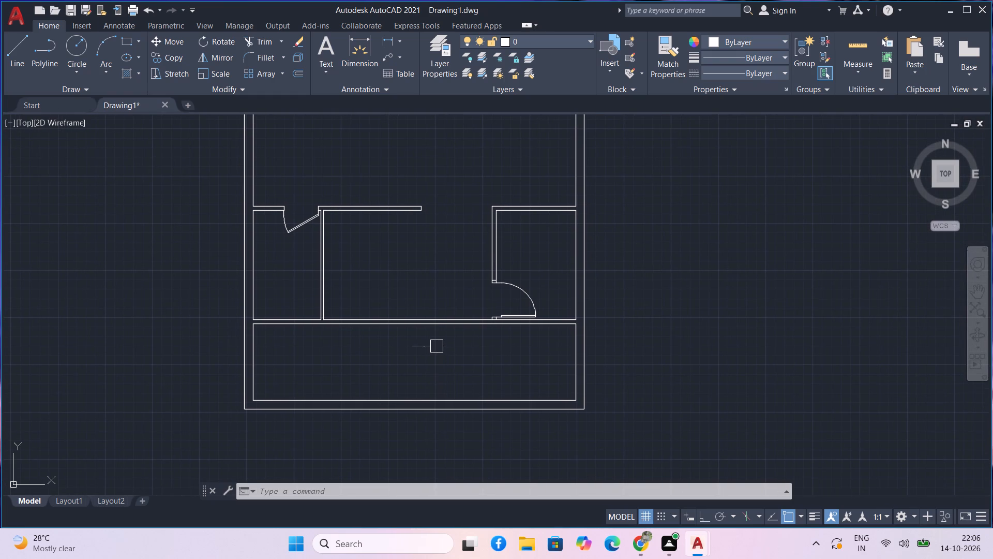
type("l")
key("space")
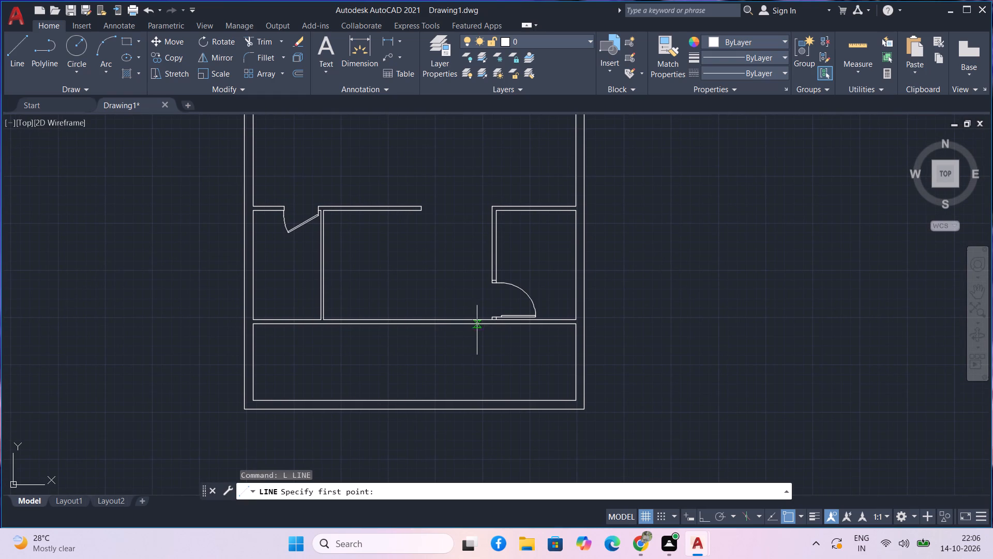
left_click_drag(480, 325, 480, 333)
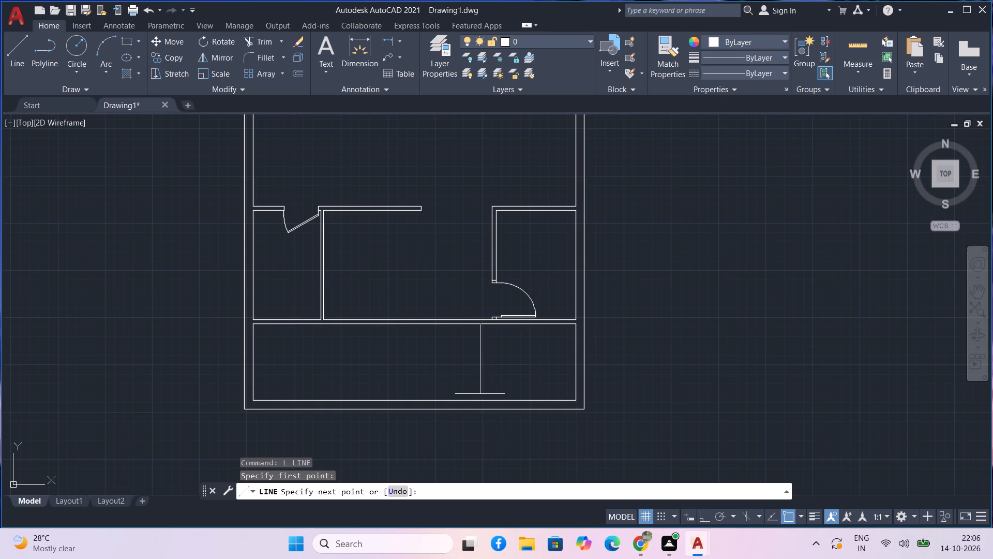
key("F8")
scroll(481, 395, "up", 2)
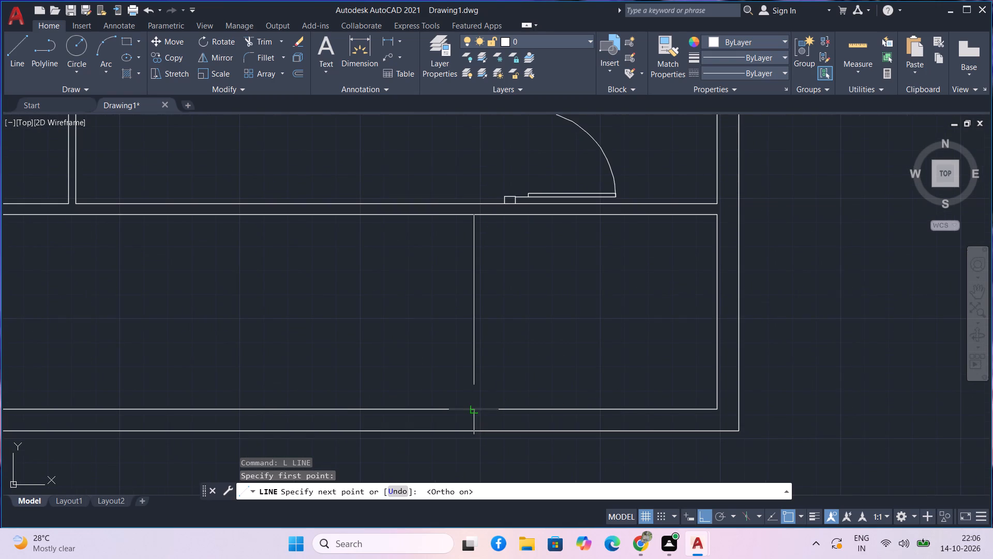
left_click(475, 411)
key("space")
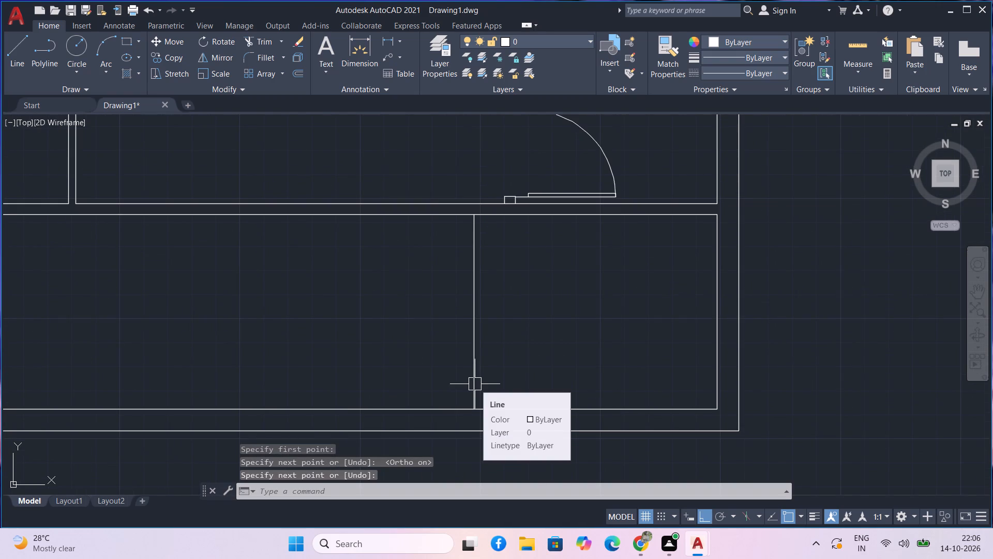
Offset the new vertical line in the bottom strip 2" to its left to form a thin partition.
type("o")
key("space")
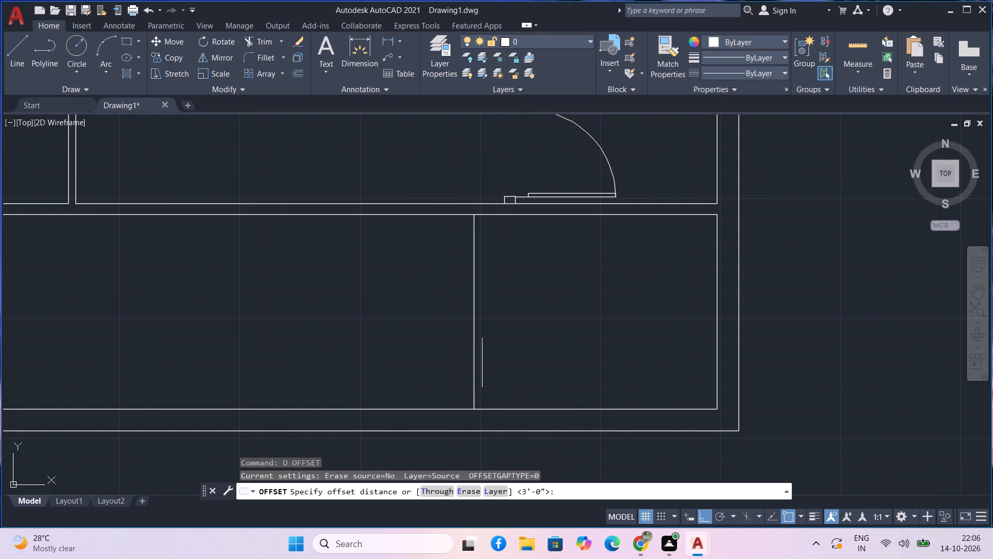
type("2")
key("space")
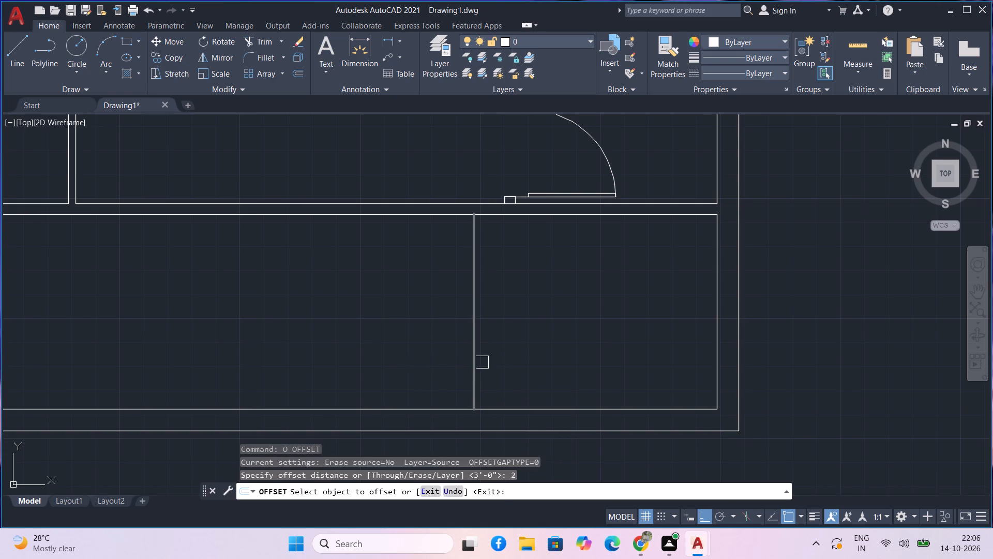
left_click(472, 368)
left_click(414, 382)
key("space")
Set the swing of the door in the lower-left room's upper wall to Open 90º.
scroll(398, 345, "down", 1)
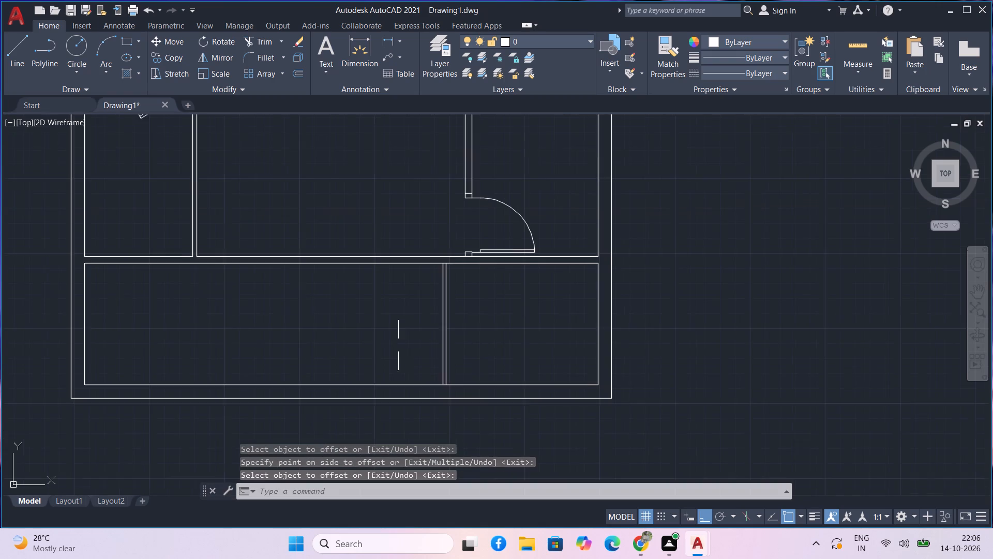
middle_click_drag(399, 345, 414, 365)
middle_click_drag(407, 314, 419, 343)
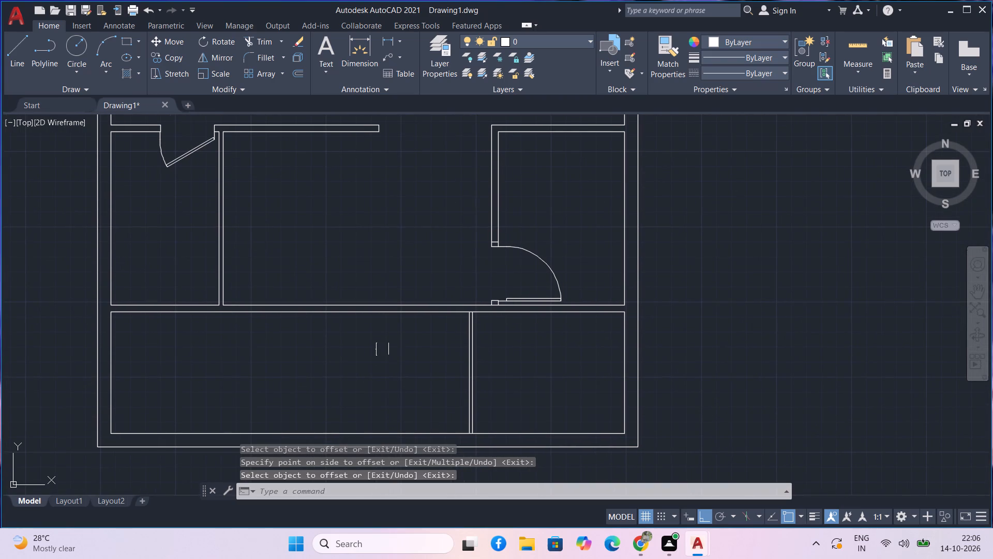
middle_click_drag(382, 349, 392, 314)
middle_click_drag(397, 322, 409, 337)
middle_click_drag(409, 337, 416, 365)
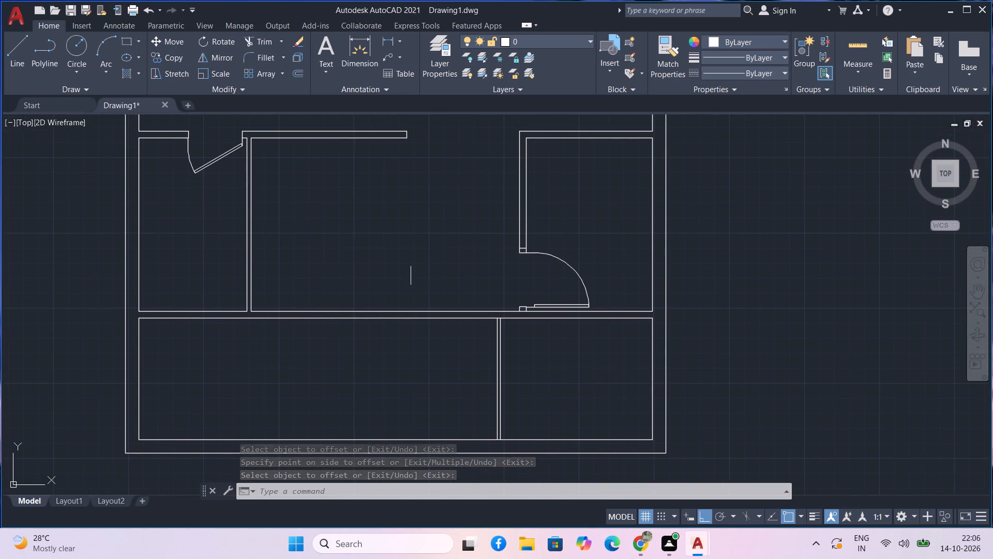
middle_click_drag(411, 255, 434, 314)
left_click(241, 222)
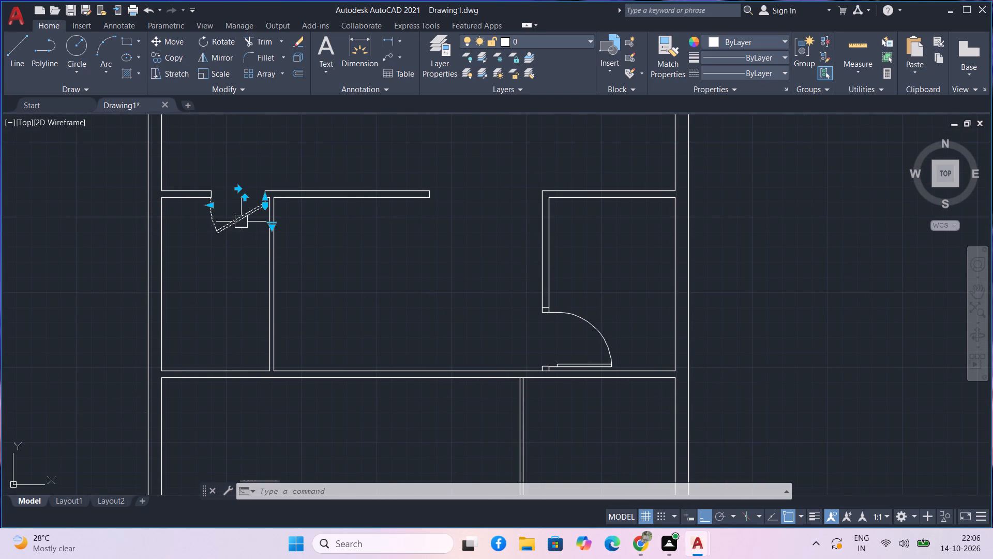
scroll(268, 229, "up", 5)
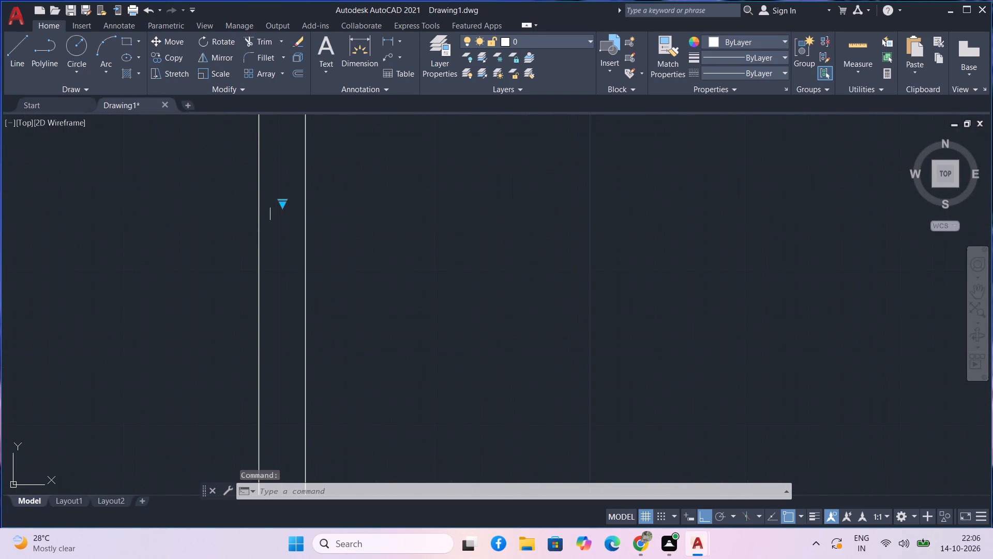
left_click(279, 204)
left_click(288, 252)
scroll(263, 256, "down", 3)
key("space")
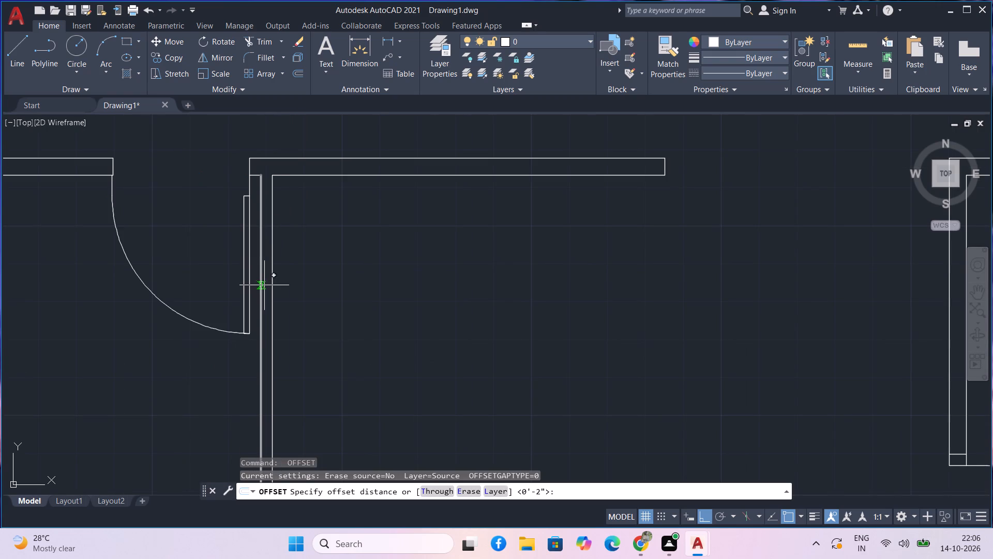
key("Escape")
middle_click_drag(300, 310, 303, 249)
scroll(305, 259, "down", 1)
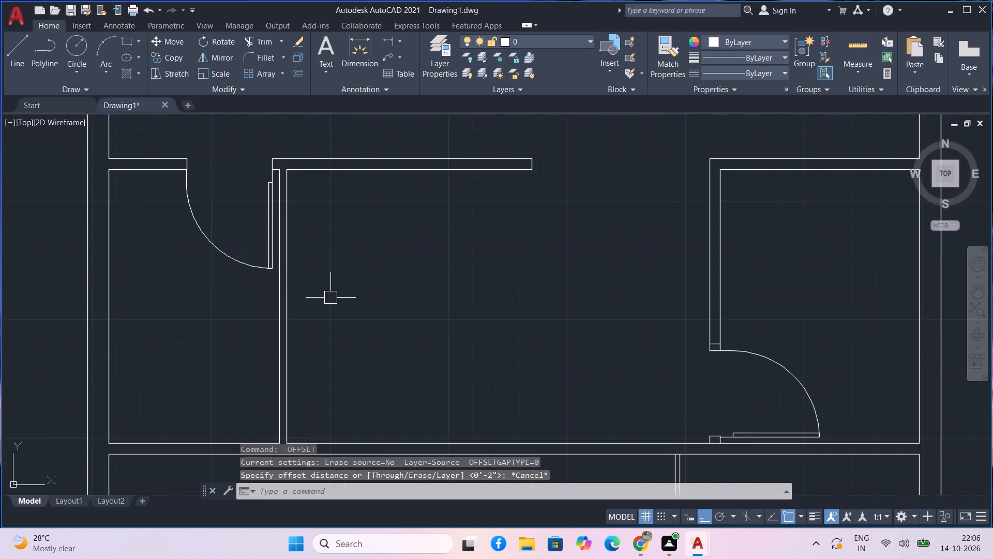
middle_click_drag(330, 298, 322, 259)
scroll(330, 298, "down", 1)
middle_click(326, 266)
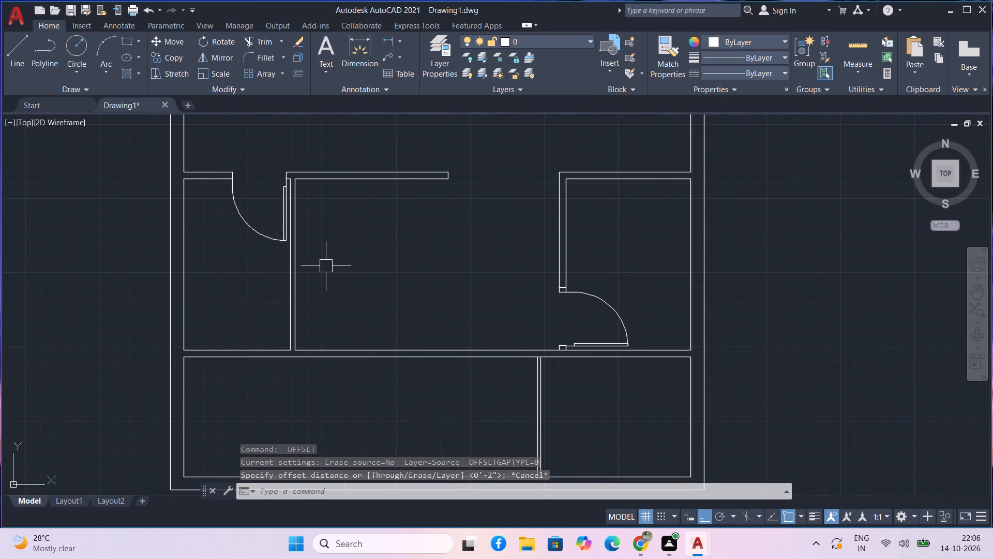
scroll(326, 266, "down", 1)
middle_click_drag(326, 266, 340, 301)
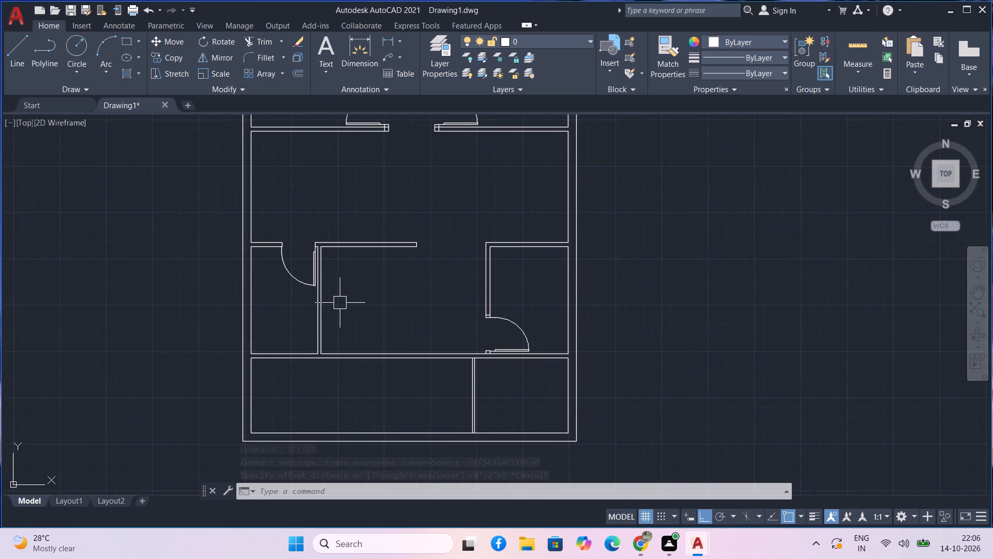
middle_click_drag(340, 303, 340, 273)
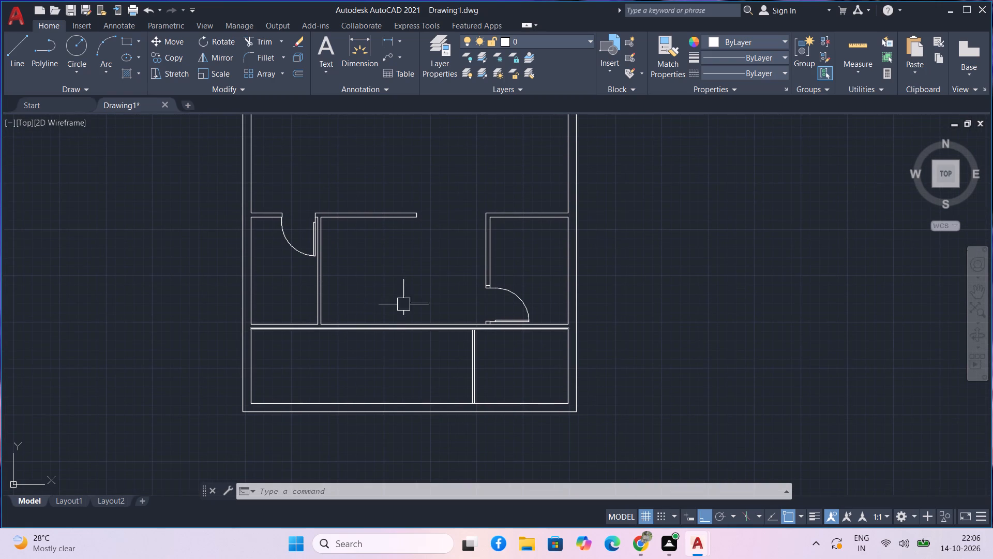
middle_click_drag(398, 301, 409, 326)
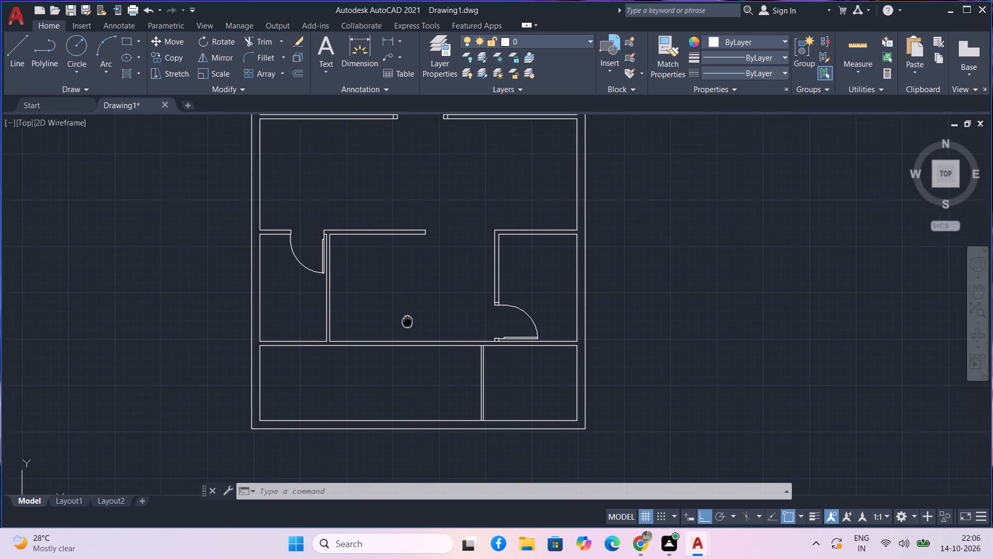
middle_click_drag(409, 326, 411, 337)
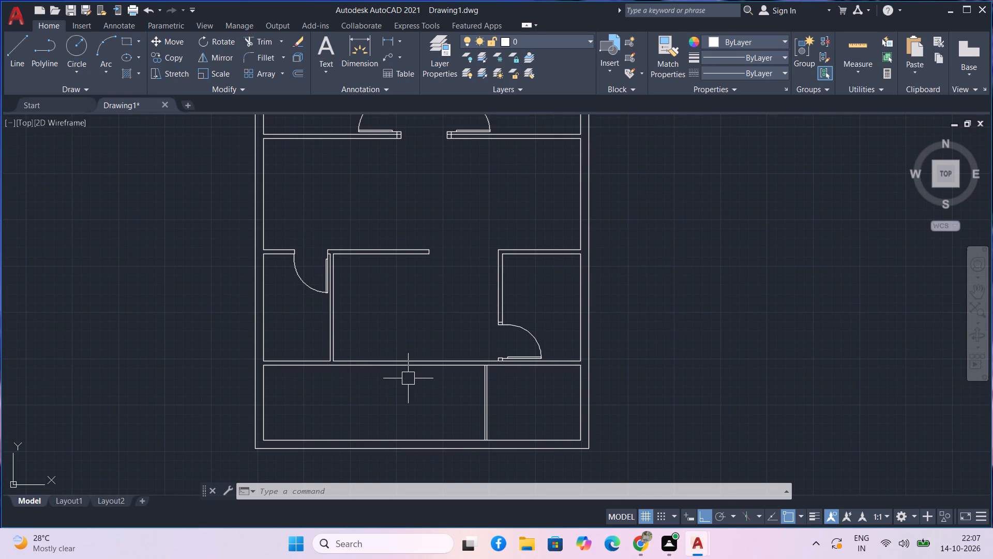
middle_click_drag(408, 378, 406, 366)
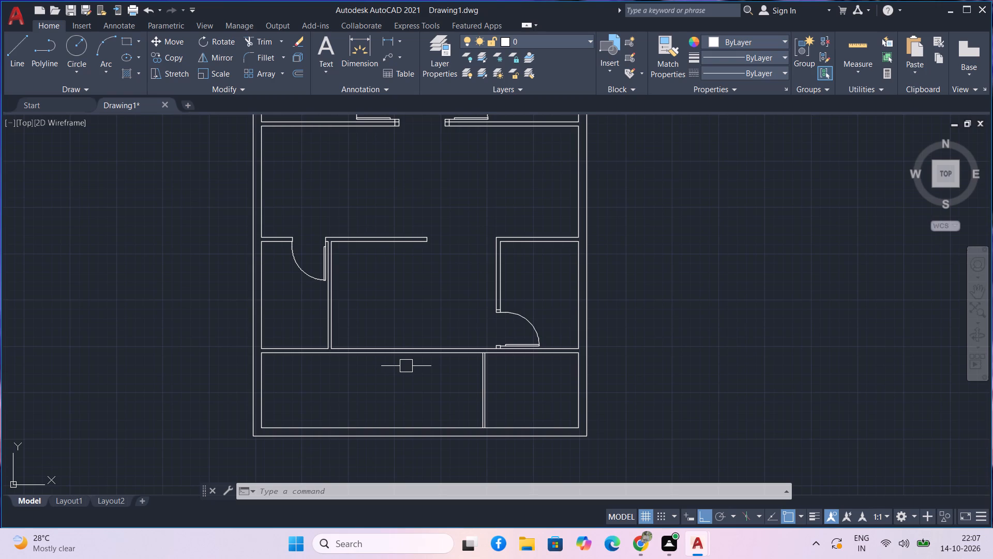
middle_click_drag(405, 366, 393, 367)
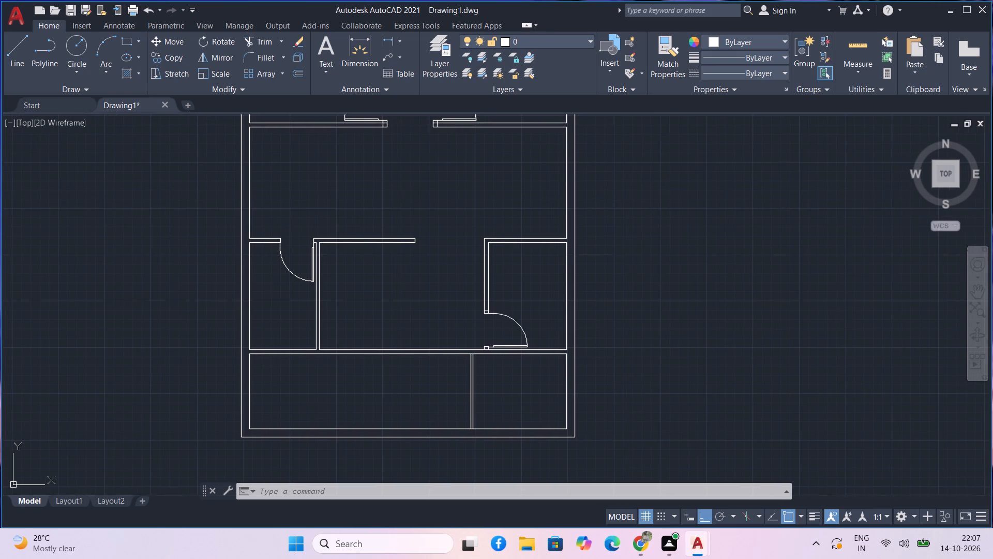
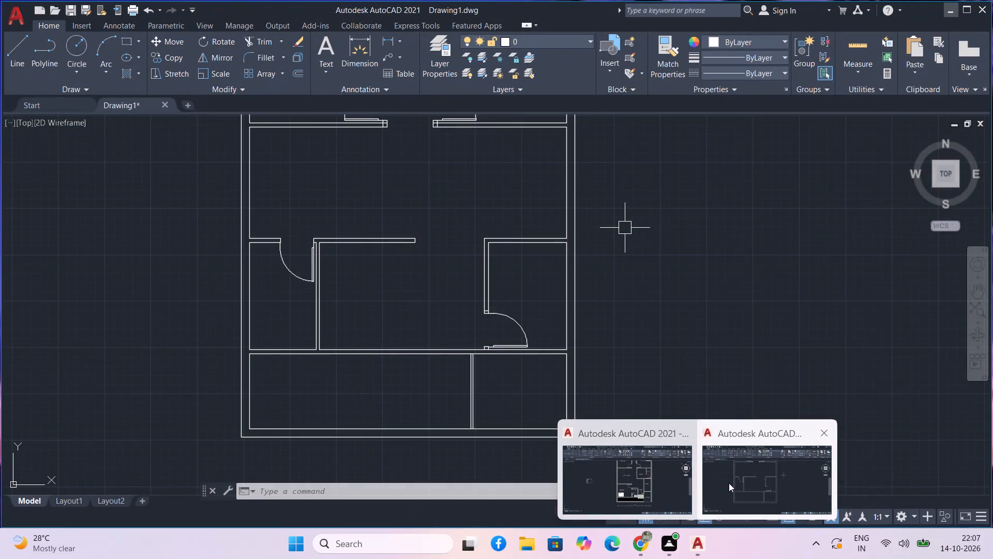
Extend the left line of the thin partition in the bottom strip down to the outer wall's outer line.
left_click(729, 483)
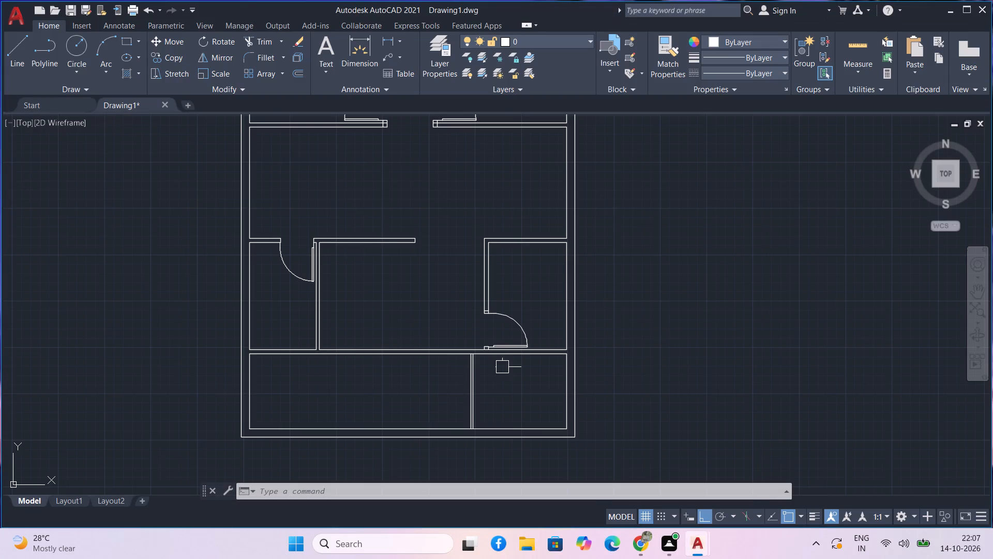
middle_click_drag(426, 317, 441, 344)
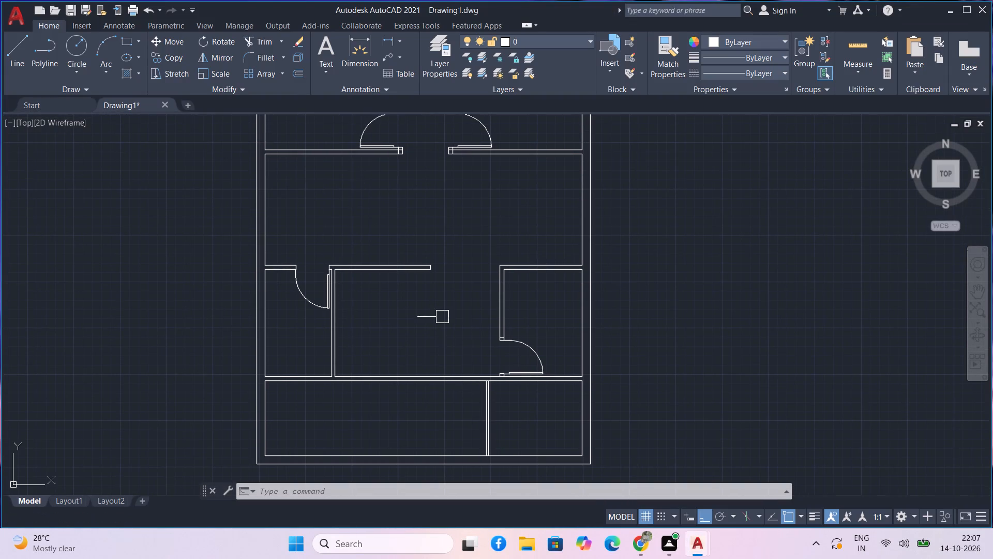
middle_click_drag(460, 335, 456, 329)
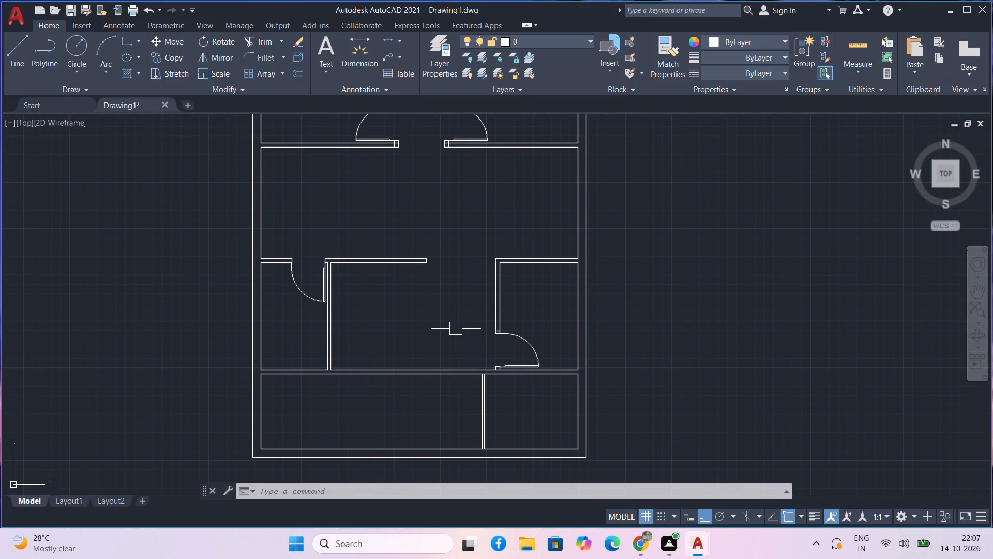
type("ex")
key("space")
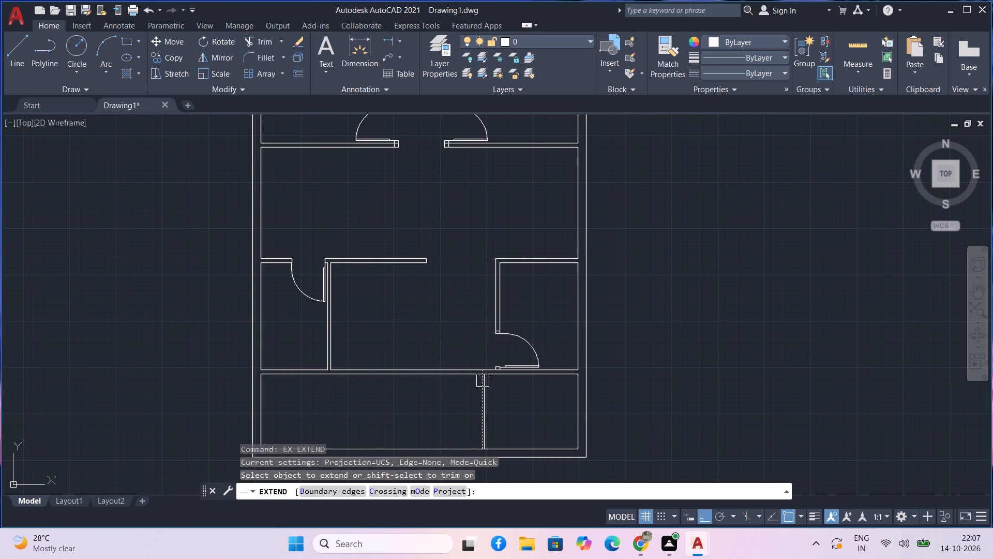
middle_click_drag(476, 413, 459, 327)
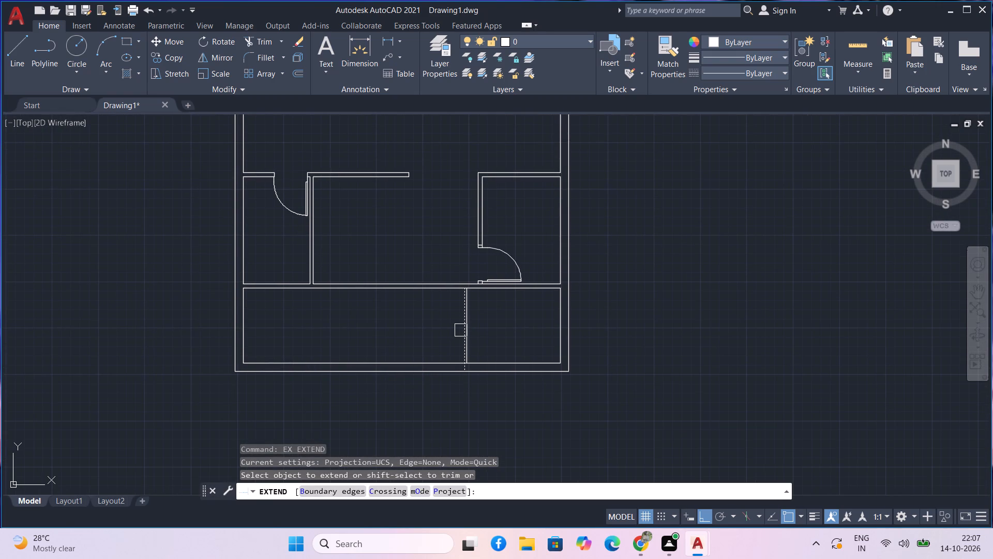
scroll(461, 330, "up", 1)
left_click(461, 330)
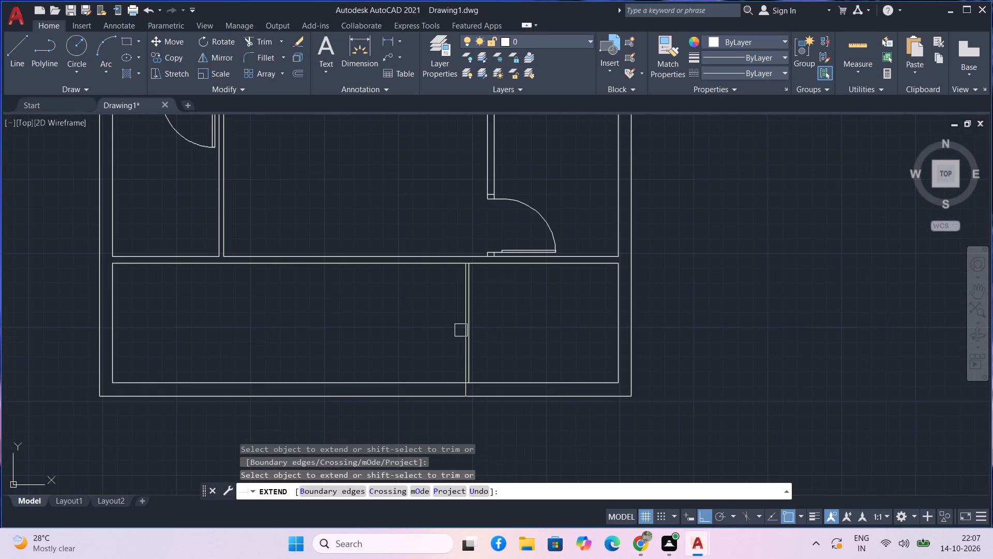
key("Escape")
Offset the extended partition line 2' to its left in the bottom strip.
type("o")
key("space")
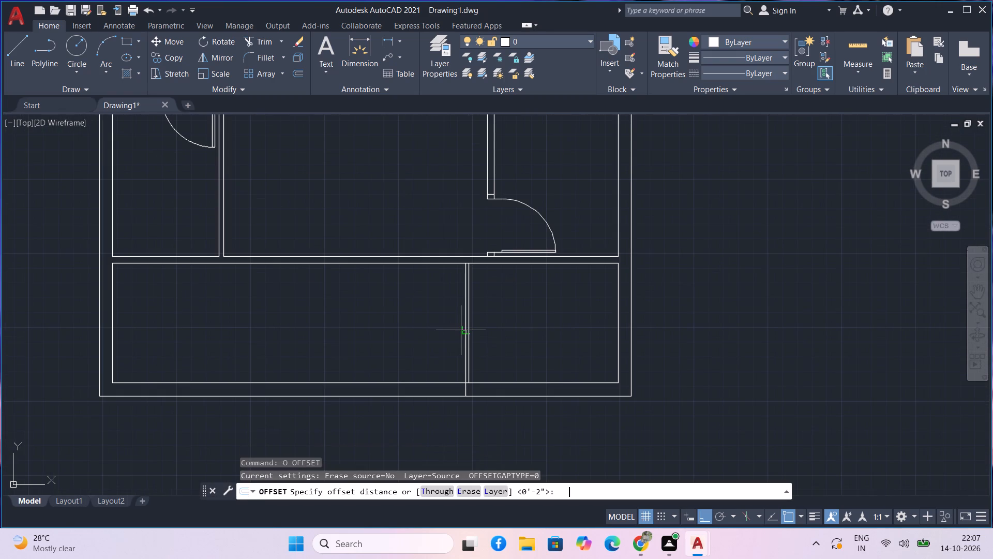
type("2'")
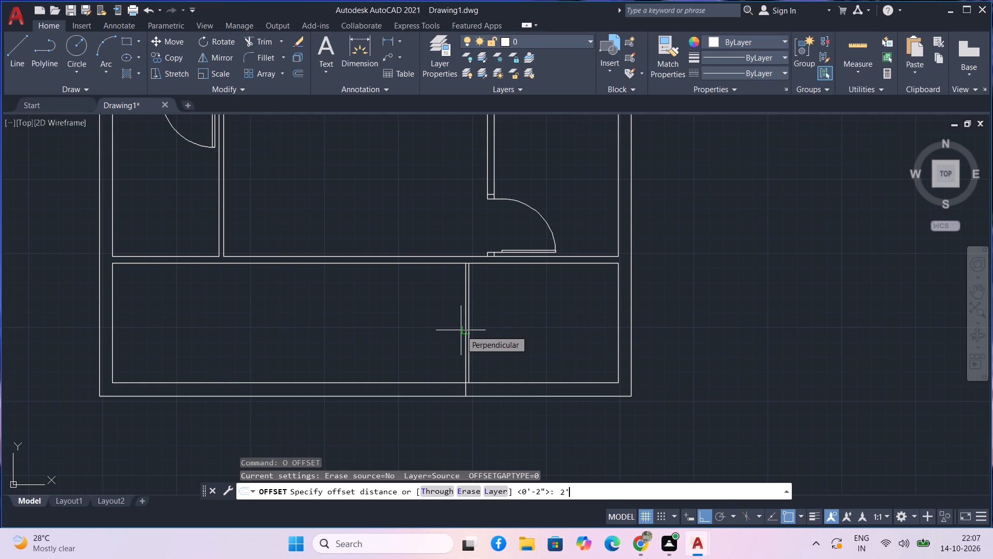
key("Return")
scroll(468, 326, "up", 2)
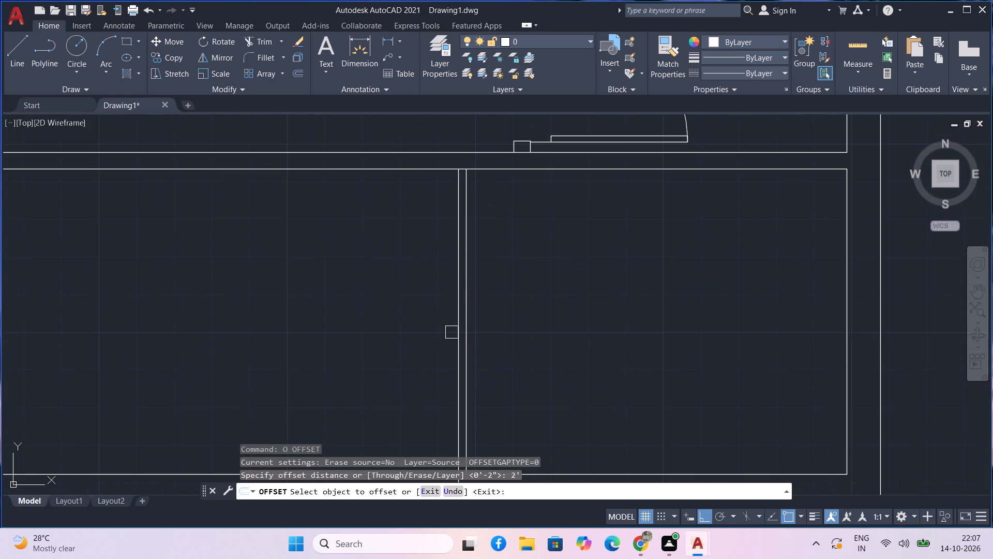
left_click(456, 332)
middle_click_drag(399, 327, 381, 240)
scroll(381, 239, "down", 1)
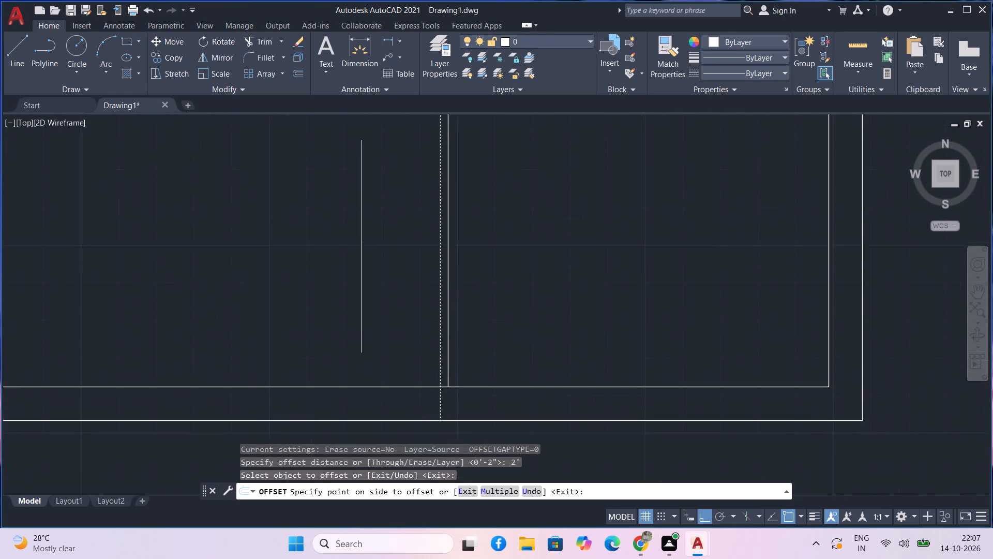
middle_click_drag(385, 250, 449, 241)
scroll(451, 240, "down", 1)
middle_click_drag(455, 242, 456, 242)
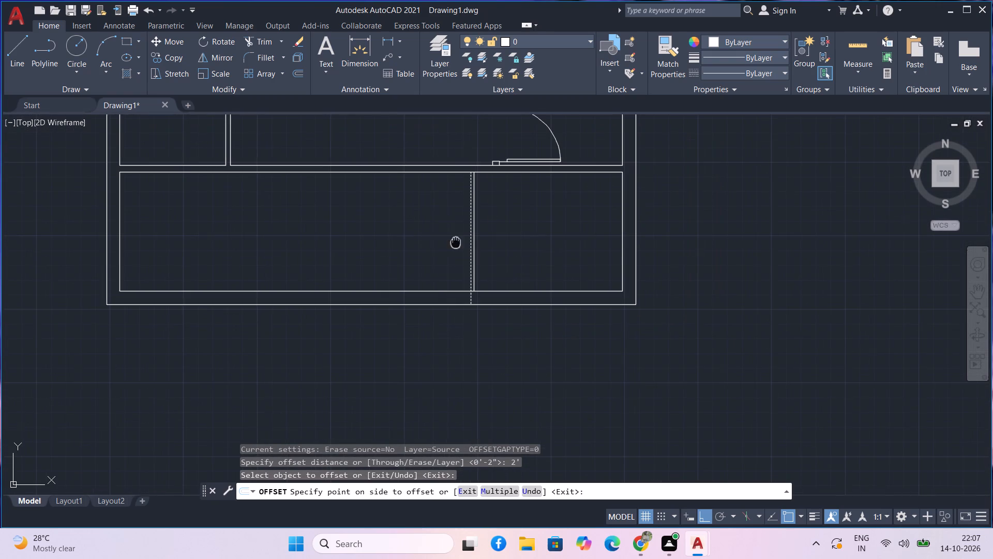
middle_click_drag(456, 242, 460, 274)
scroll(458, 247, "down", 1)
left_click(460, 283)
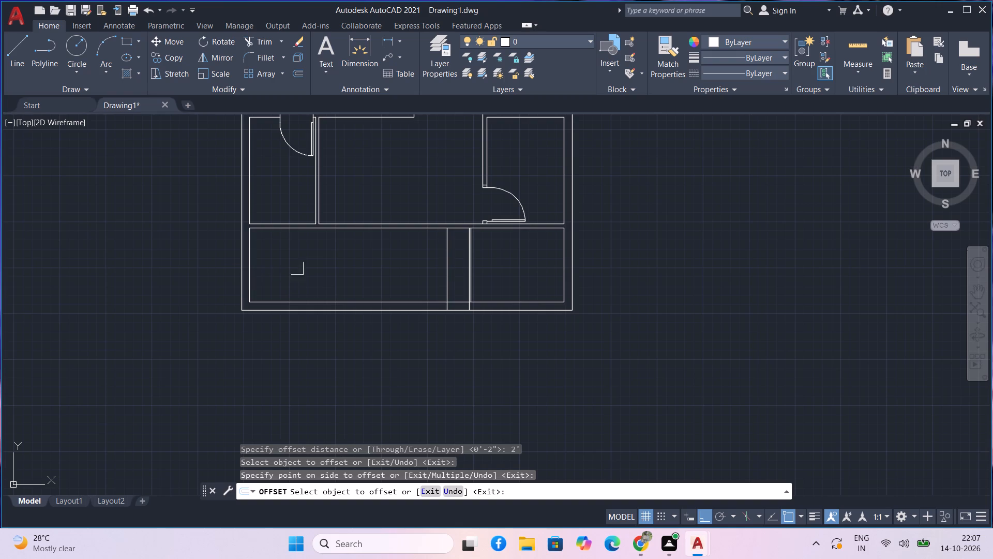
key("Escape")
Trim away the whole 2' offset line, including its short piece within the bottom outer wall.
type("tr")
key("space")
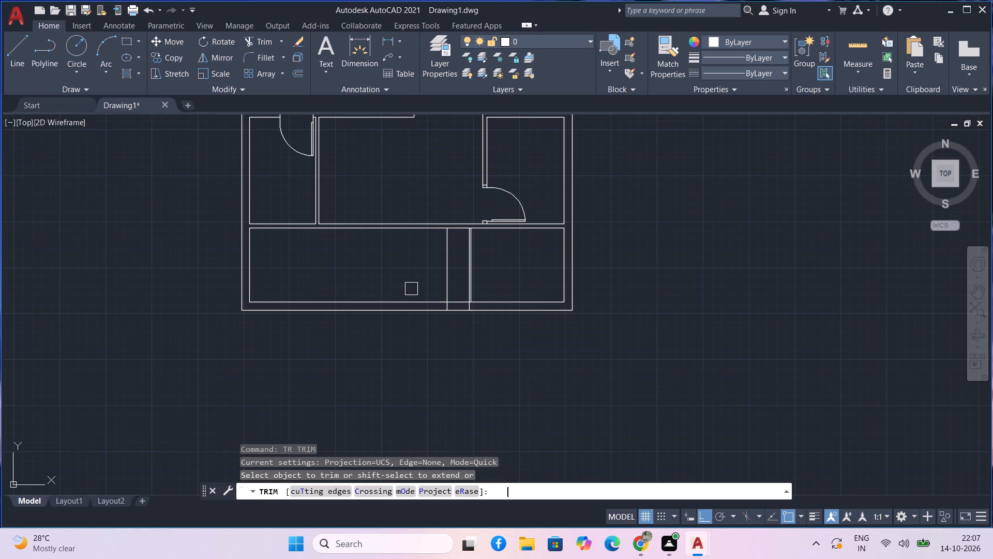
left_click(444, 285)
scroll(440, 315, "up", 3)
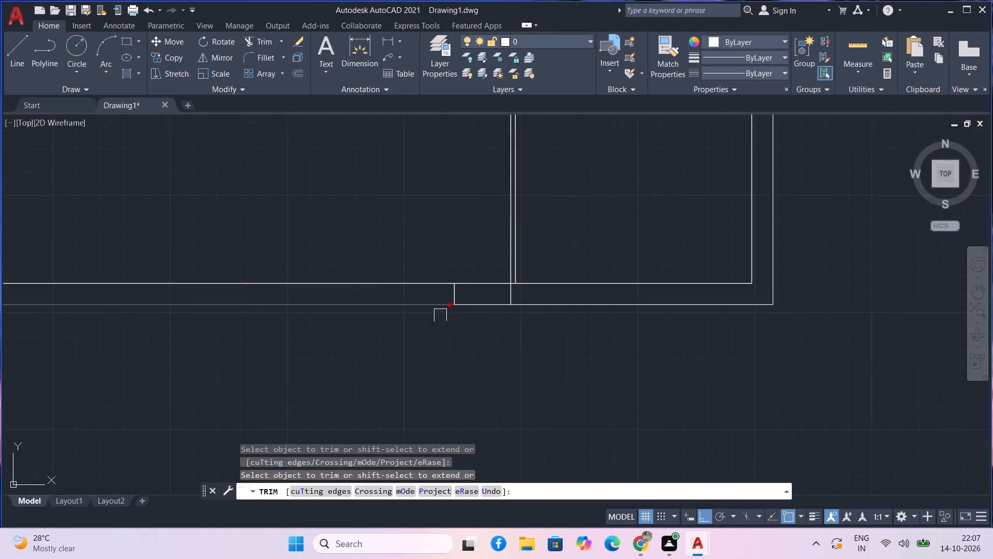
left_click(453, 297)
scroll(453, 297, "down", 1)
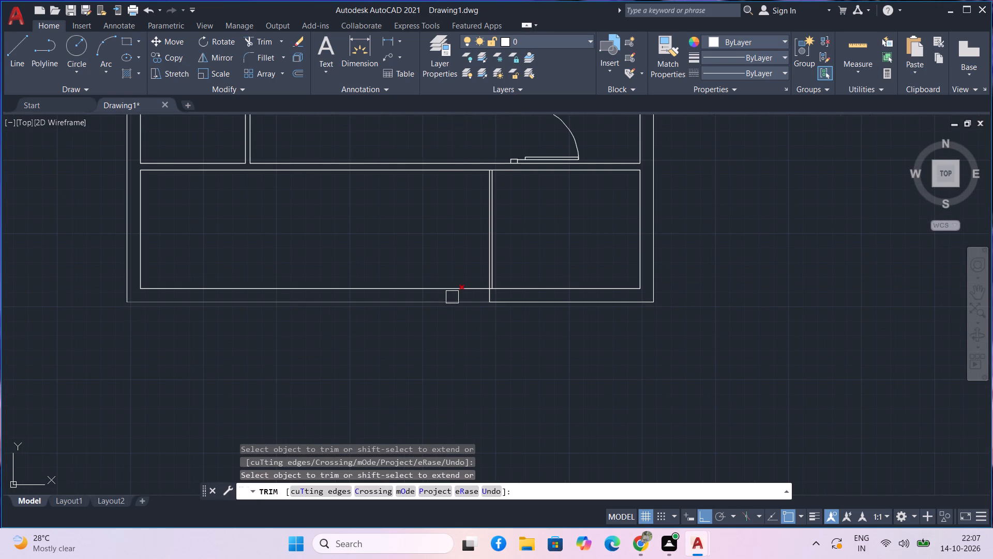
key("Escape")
Offset the extended partition line 4' to its left to mark the near side of an opening in the bottom wall.
type("o")
key("space")
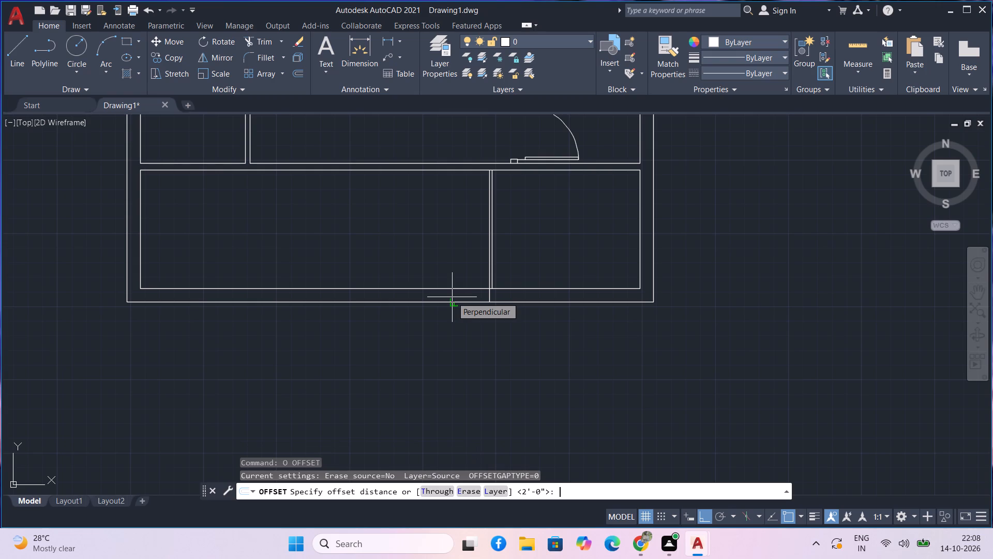
key("4")
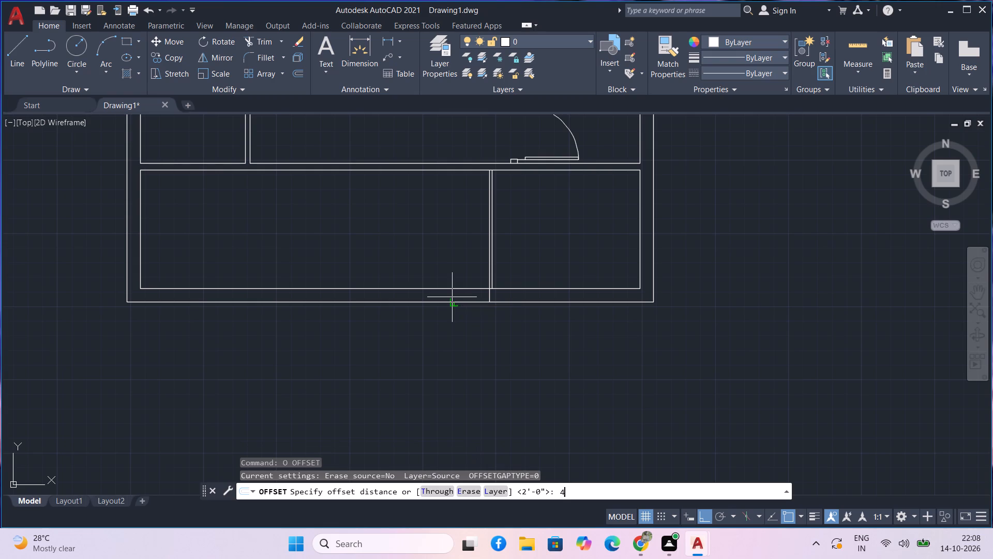
key("apostrophe")
key("Return")
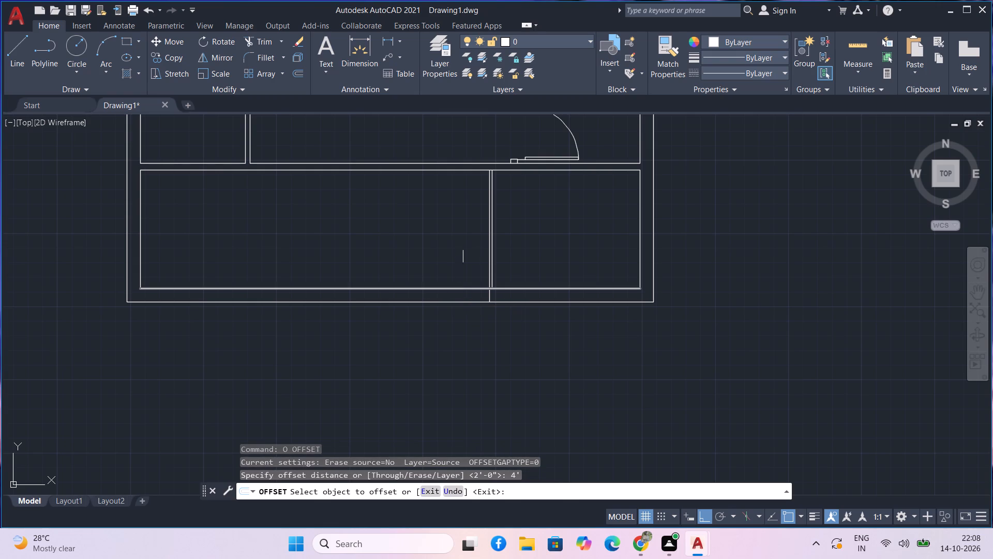
scroll(473, 244, "up", 2)
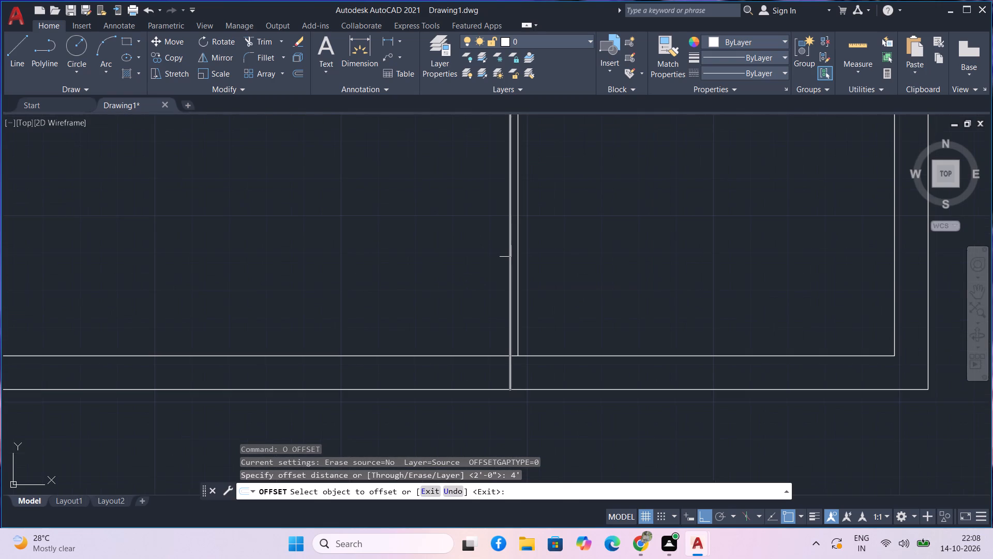
left_click(505, 251)
left_click(406, 261)
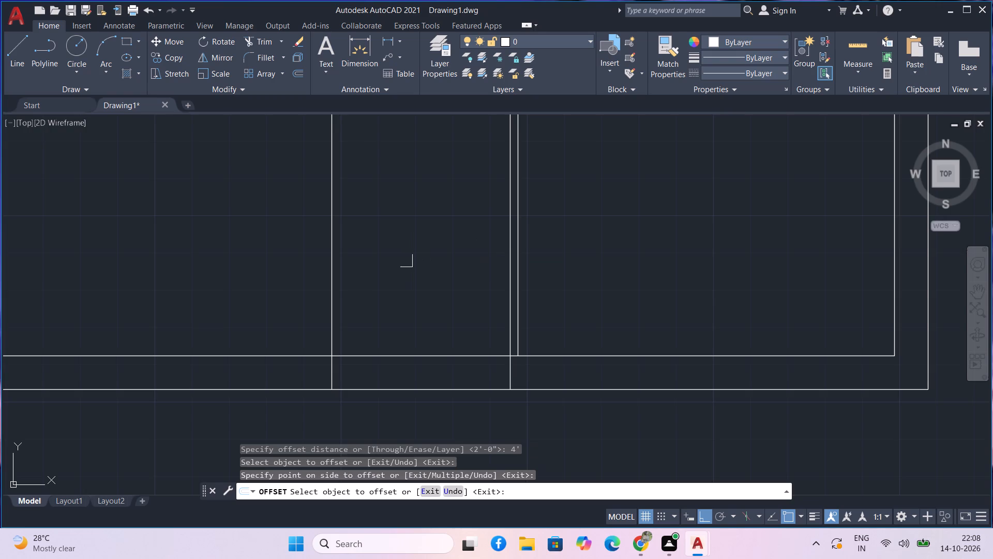
scroll(398, 270, "down", 2)
middle_click_drag(397, 271, 431, 288)
key("Escape")
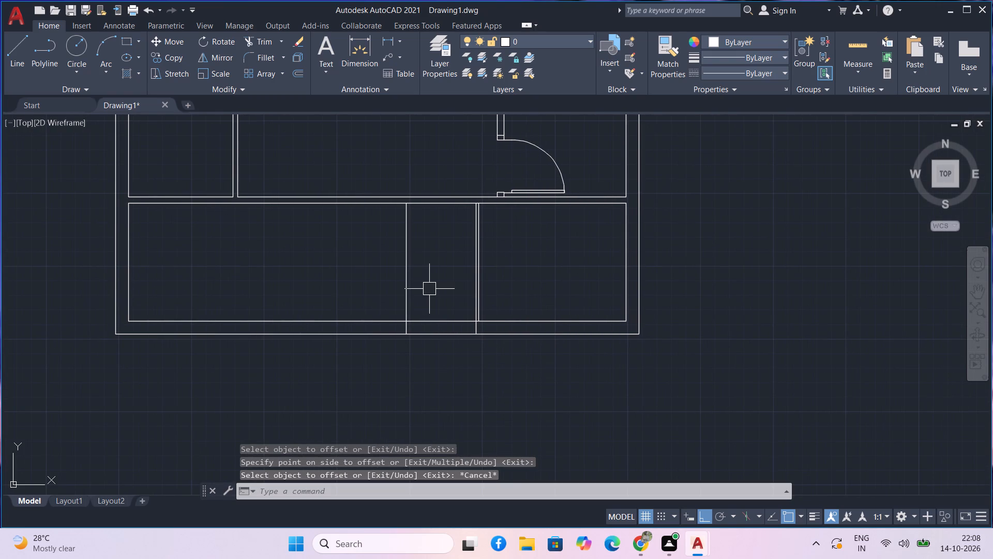
Offset the new vertical line 3' to its left to mark the far side of the opening.
type("o")
key("space")
key("3")
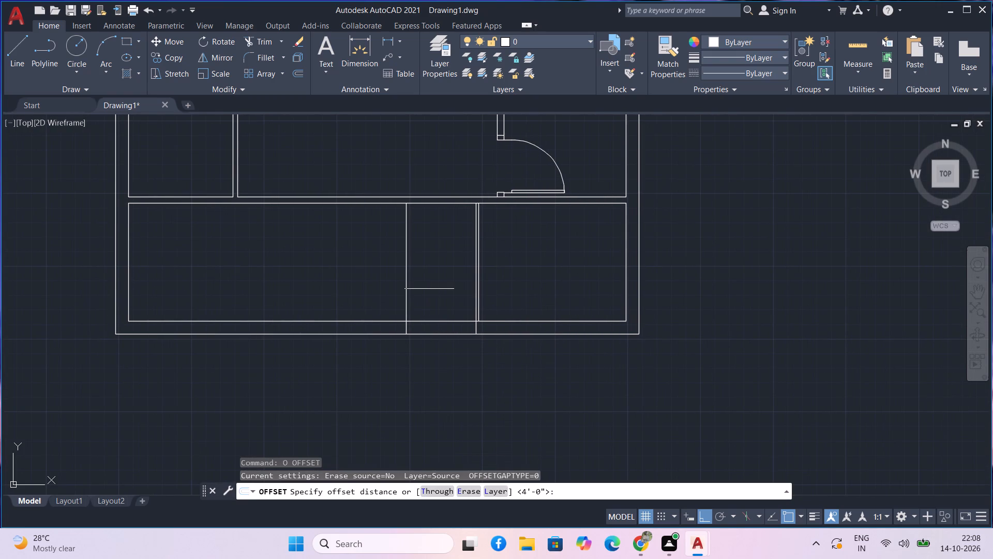
key("apostrophe")
key("Return")
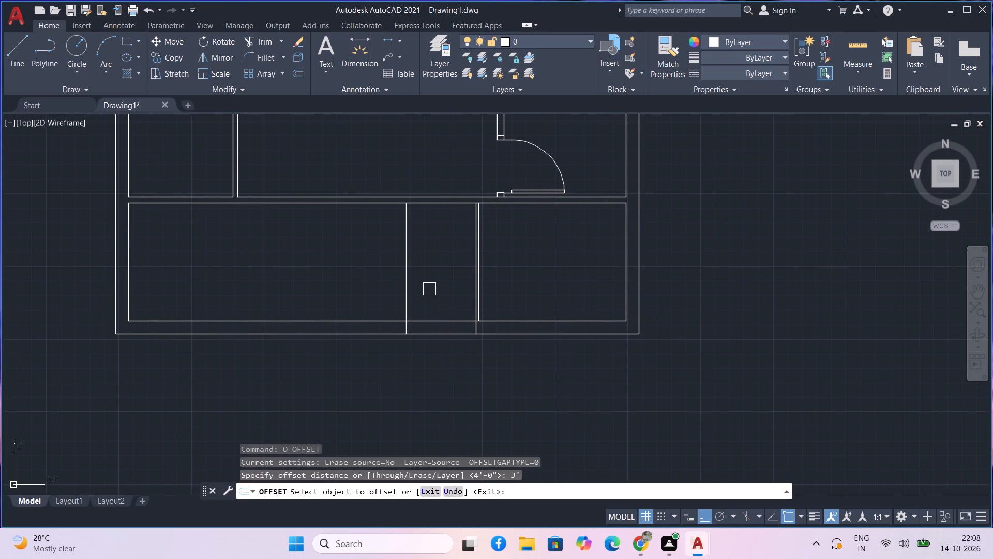
left_click(407, 307)
left_click(330, 305)
key("Escape")
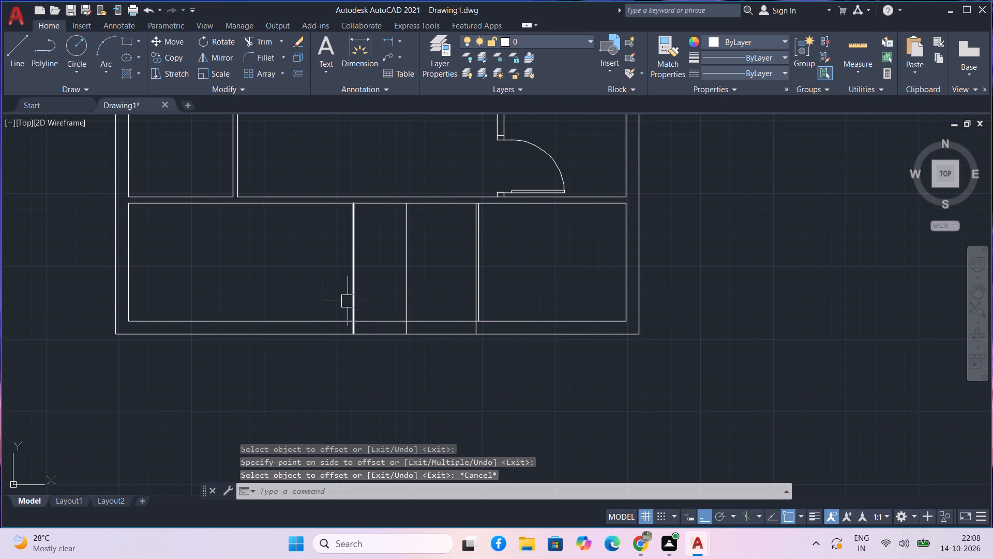
Trim both bottom wall lines between the two markers and the markers above the wall, leaving a 3' opening with closed ends.
type("tr")
key("space")
left_click_drag(383, 292, 395, 341)
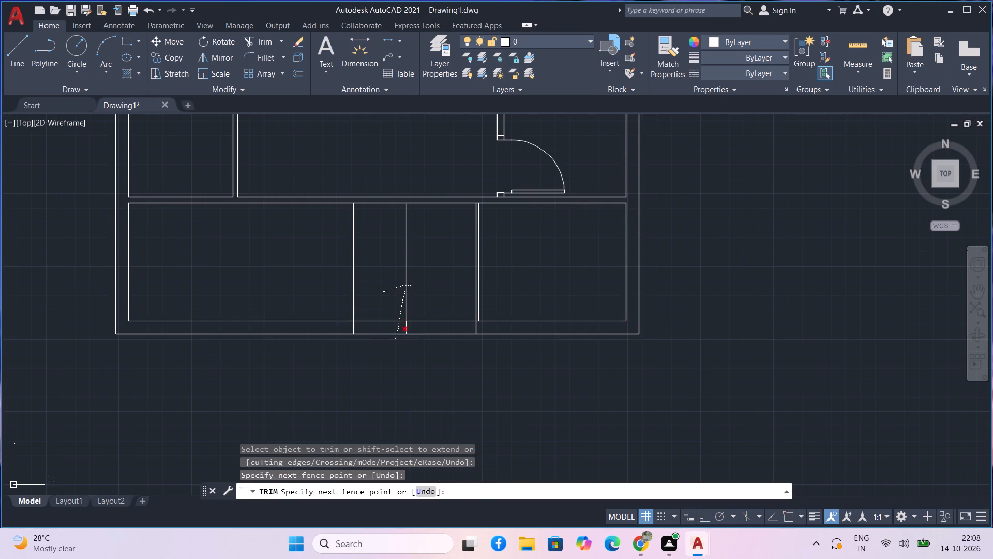
left_click_drag(395, 341, 326, 268)
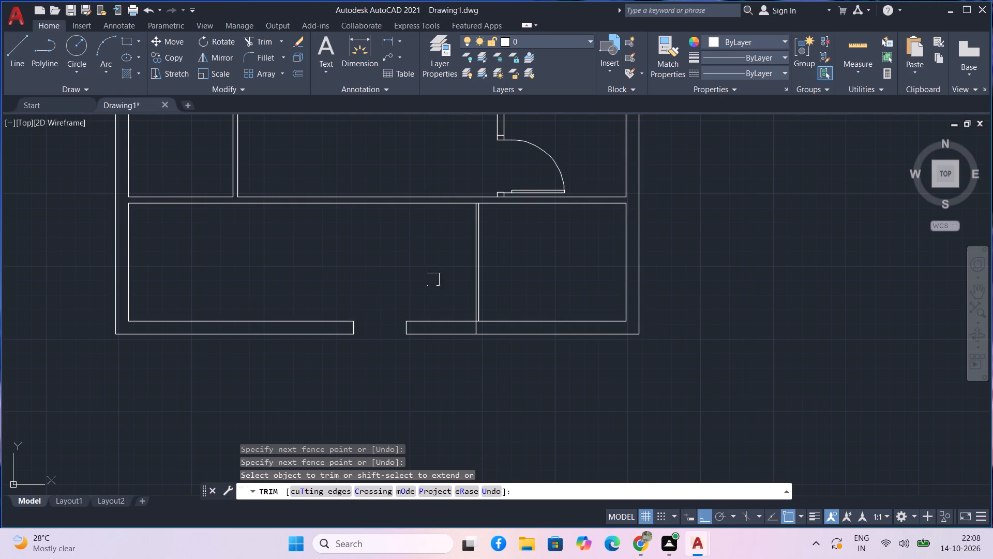
Trim off the short piece of the partition line that runs through the thickness of the bottom outer wall.
scroll(466, 284, "up", 2)
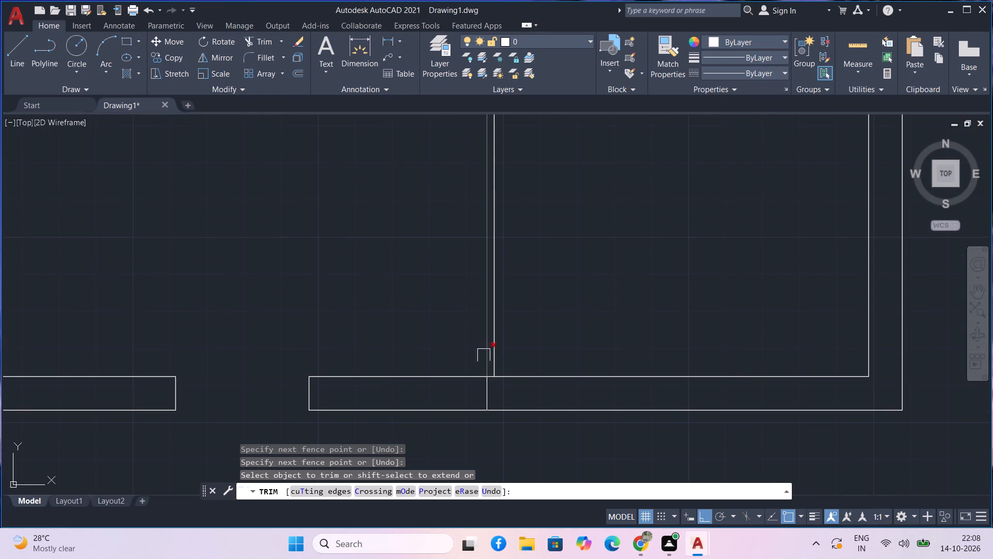
left_click(484, 397)
scroll(452, 367, "down", 1)
middle_click_drag(378, 333, 416, 334)
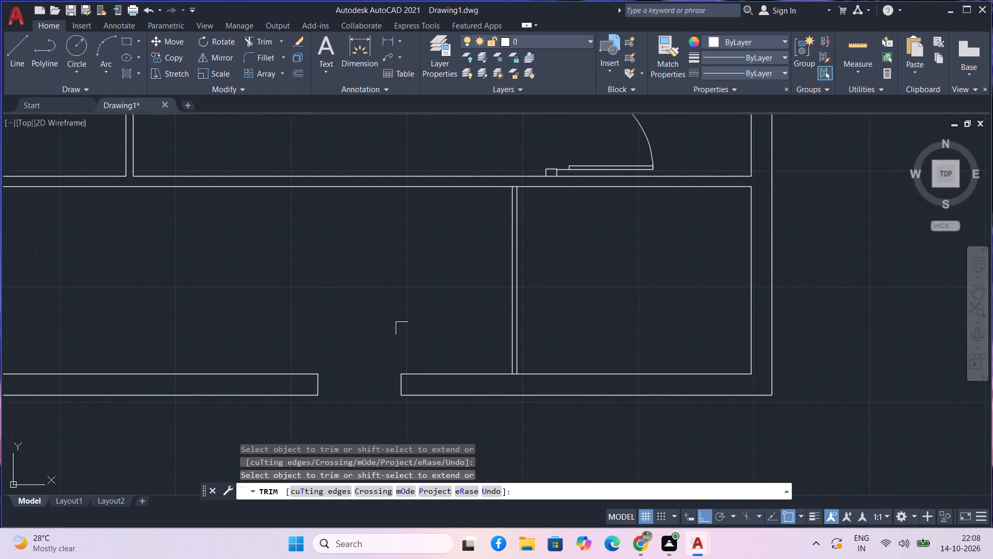
middle_click_drag(390, 349, 383, 300)
middle_click_drag(347, 341, 354, 308)
middle_click_drag(354, 308, 391, 354)
key("Escape")
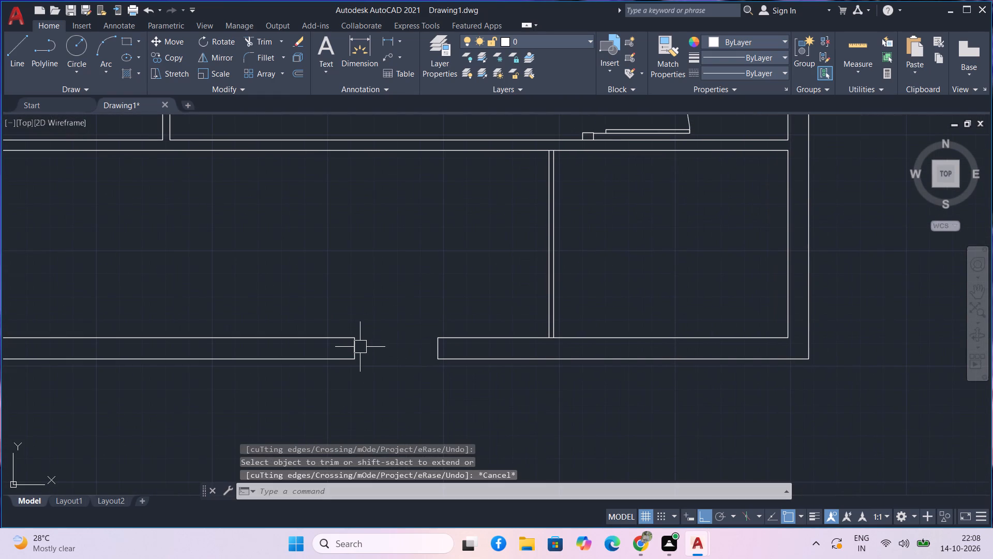
Offset the left end line of the bottom wall's opening 3' to the left, across the wall thickness.
type("o")
key("space")
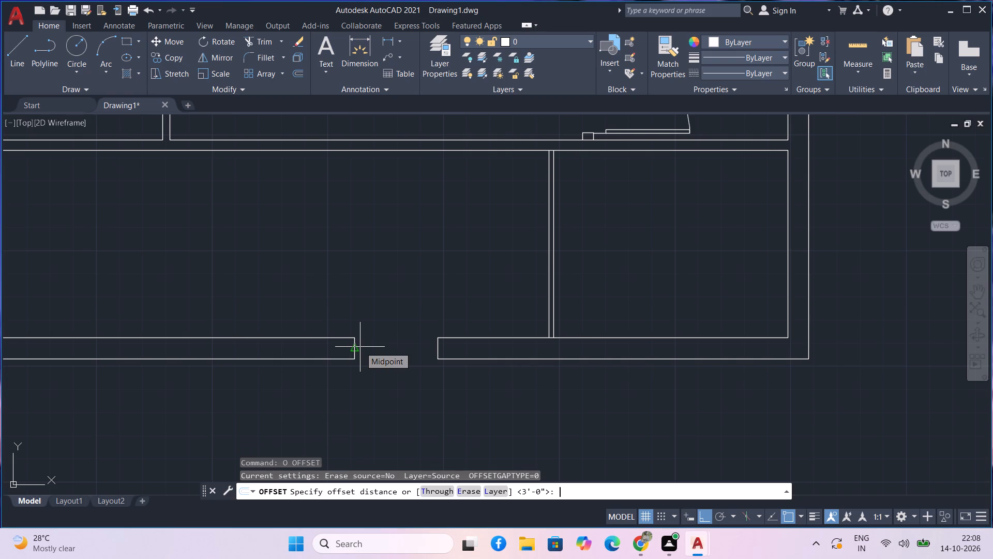
key("3")
key("apostrophe")
key("Return")
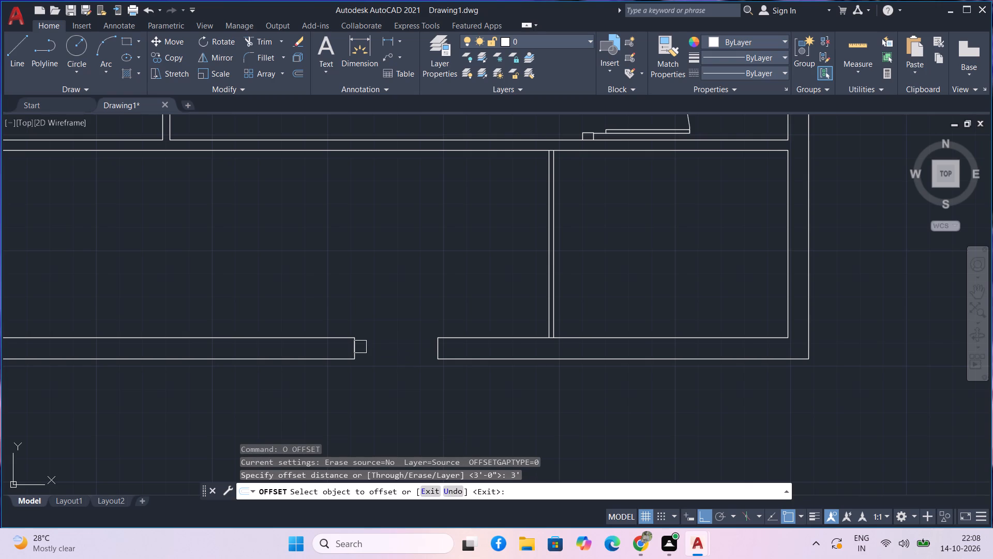
left_click(357, 350)
left_click(298, 351)
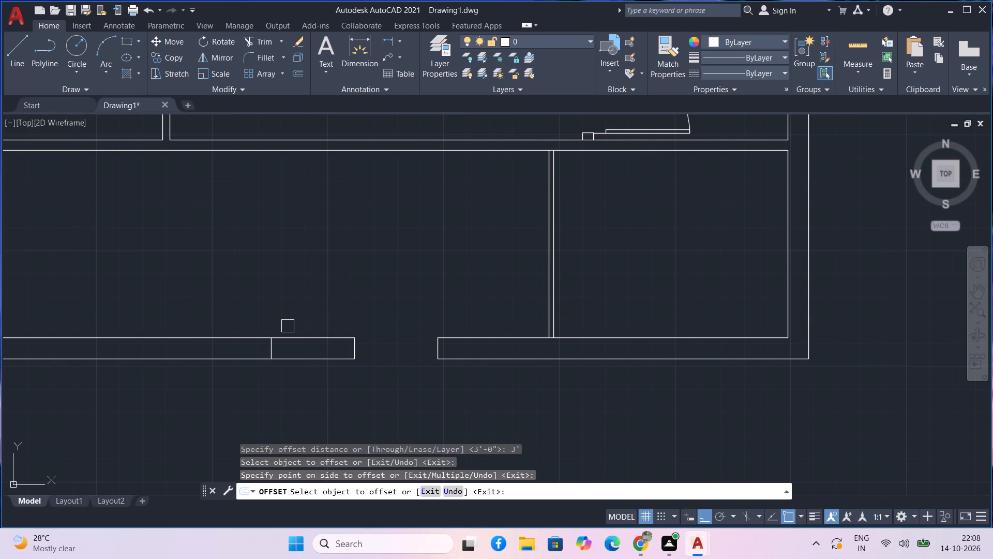
Trim both bottom wall lines between the new offset line and the opening's left end line, keeping the line between the two 3' bays.
key("space")
type("tr")
key("space")
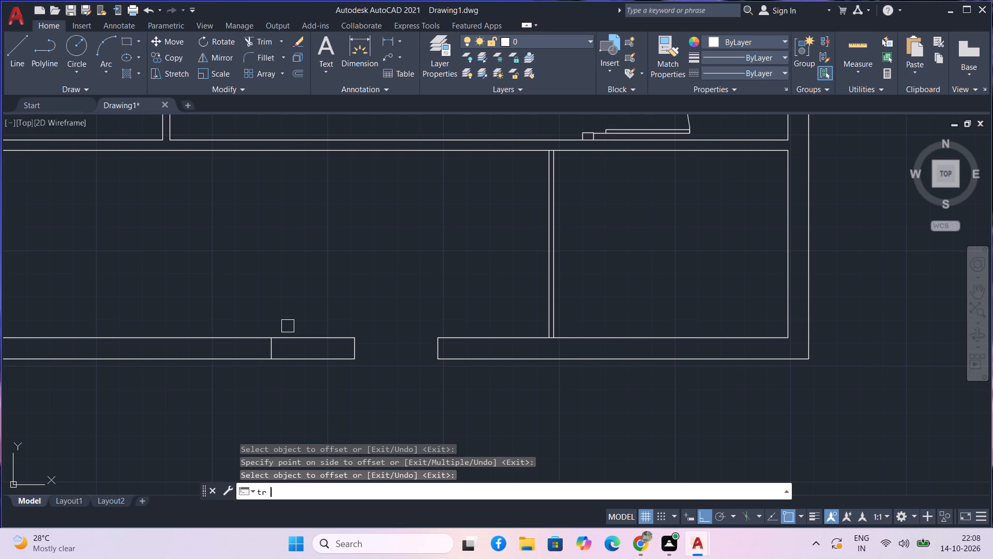
left_click_drag(310, 323, 332, 383)
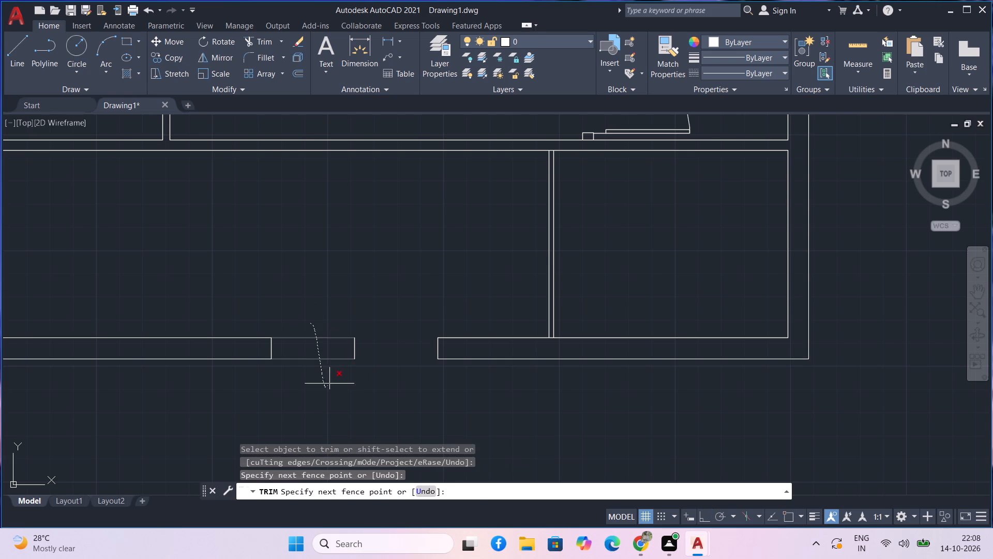
left_click_drag(332, 383, 347, 352)
left_click_drag(347, 352, 347, 352)
key("ctrl+z")
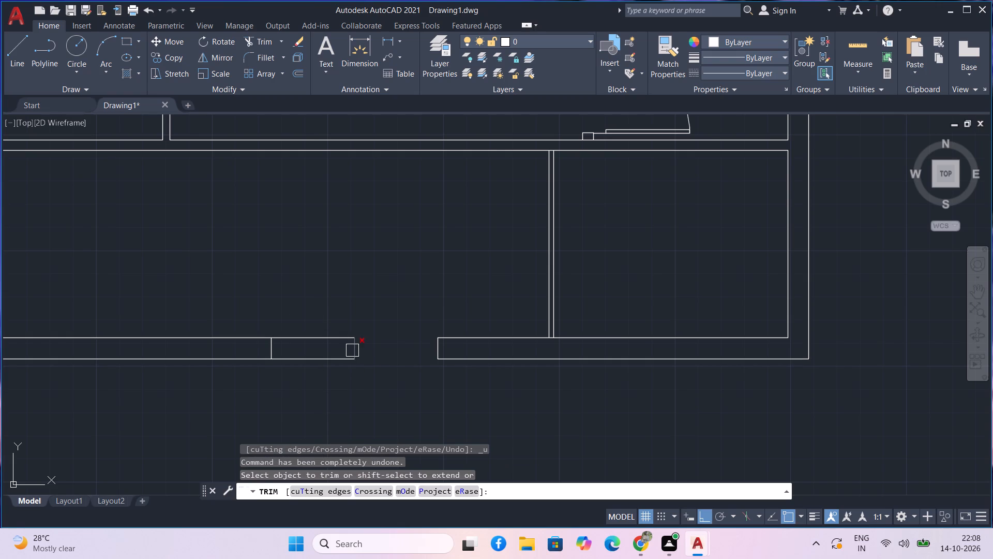
left_click_drag(331, 391, 323, 288)
middle_click_drag(326, 343, 317, 340)
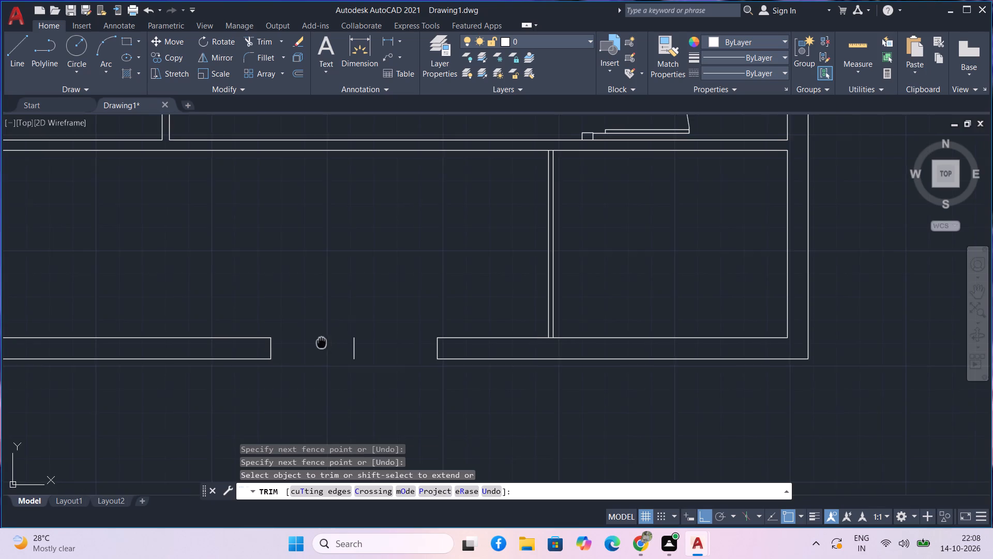
middle_click_drag(317, 340, 268, 337)
scroll(268, 342, "up", 1)
middle_click_drag(268, 342, 258, 360)
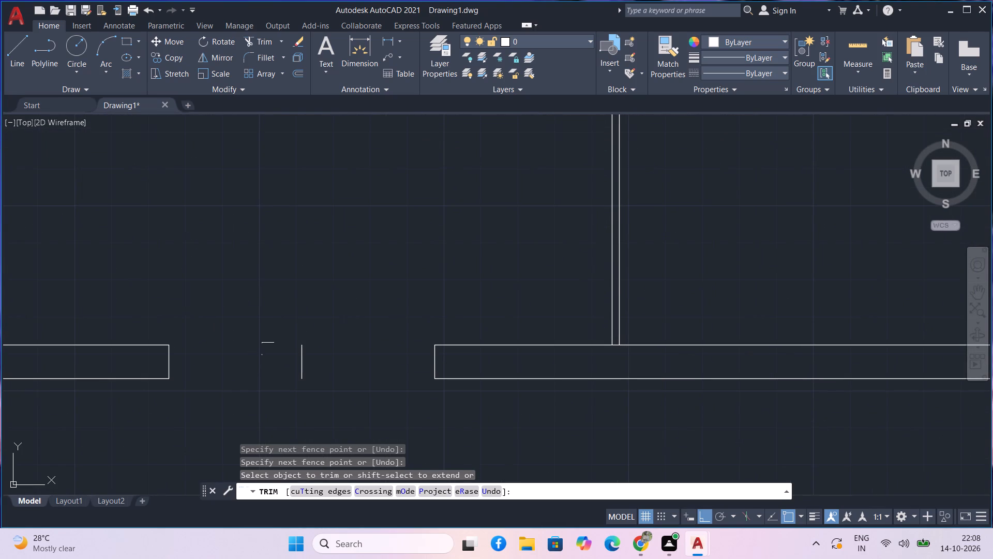
key("Escape")
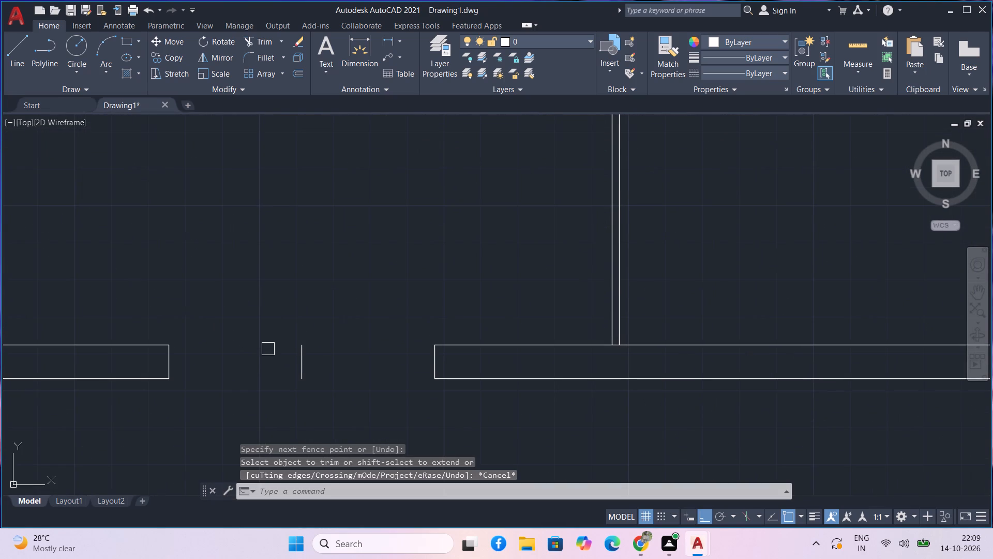
Offset the widened opening's left and right end lines 3" outward into the bottom wall.
type("o")
key("space")
key("3")
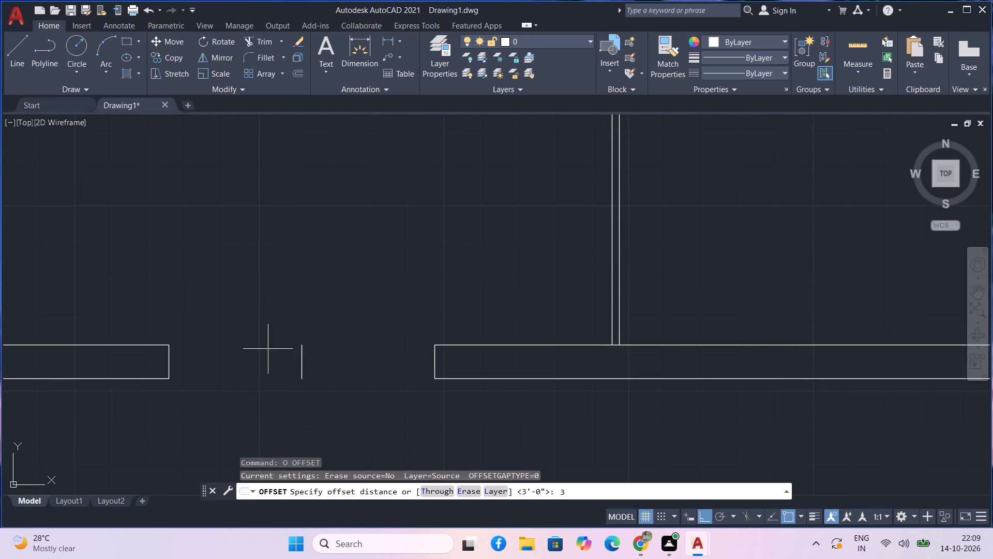
key("Return")
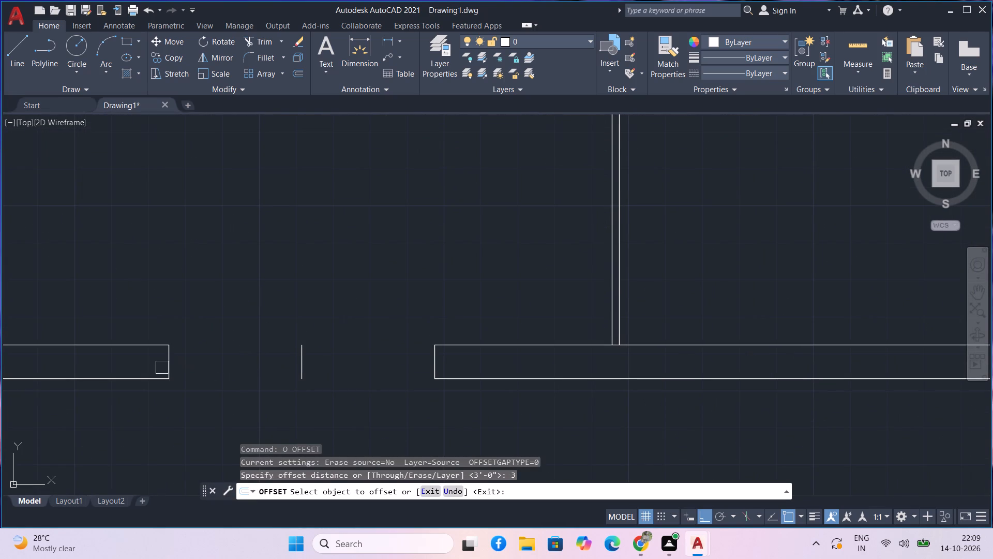
left_click(162, 367)
left_click(164, 365)
left_click(147, 362)
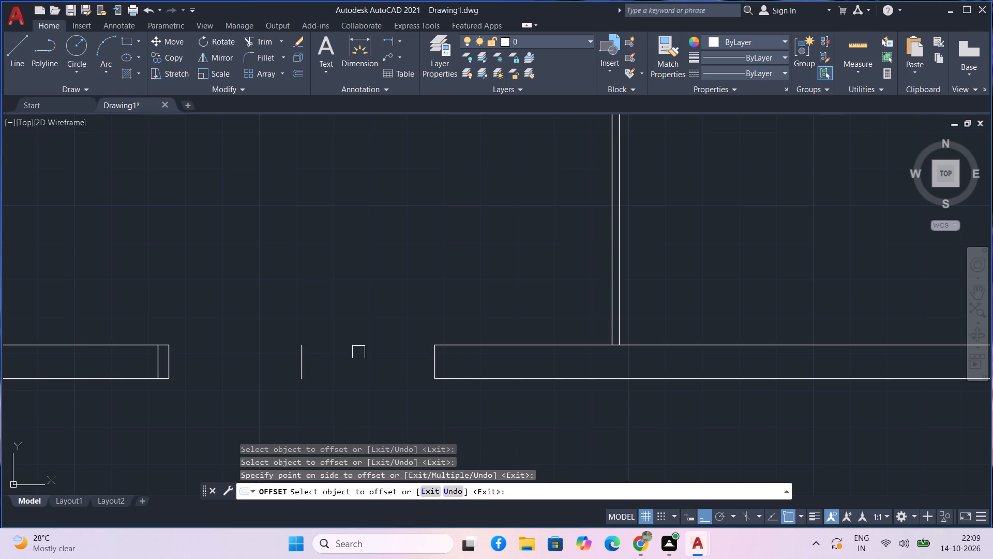
left_click(435, 364)
left_click(474, 365)
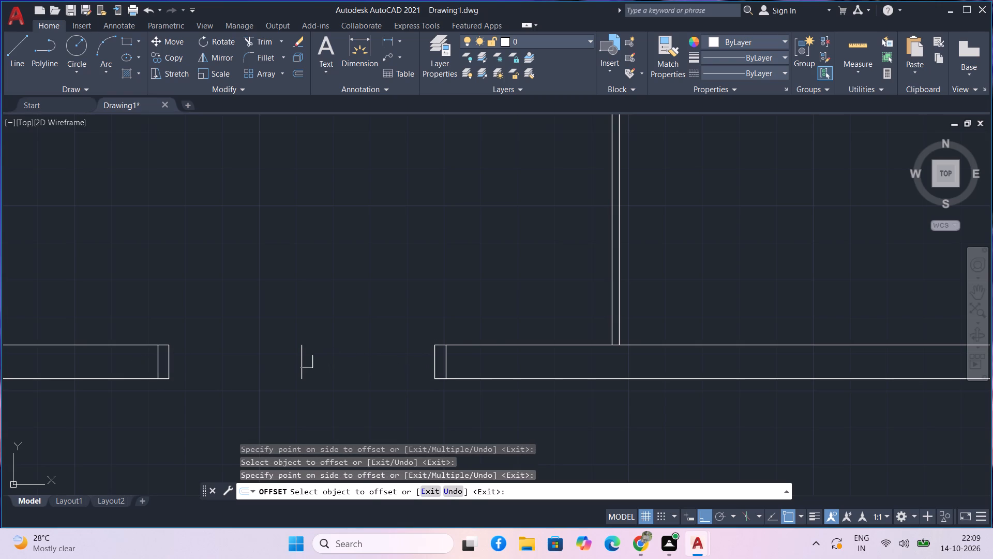
left_click(306, 362)
key("Escape")
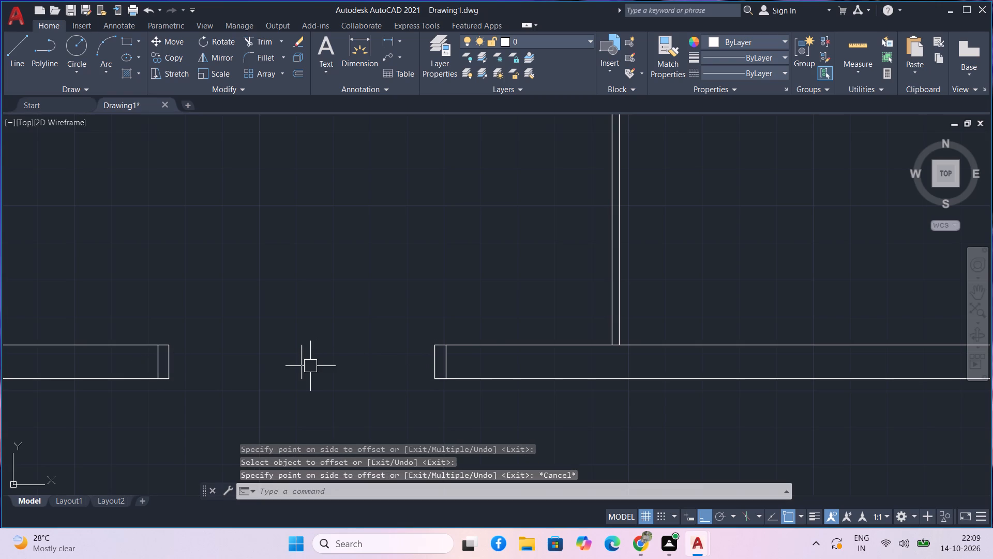
Offset the free-standing vertical line in the middle of the bottom opening 1" to its right.
type("o")
key("space")
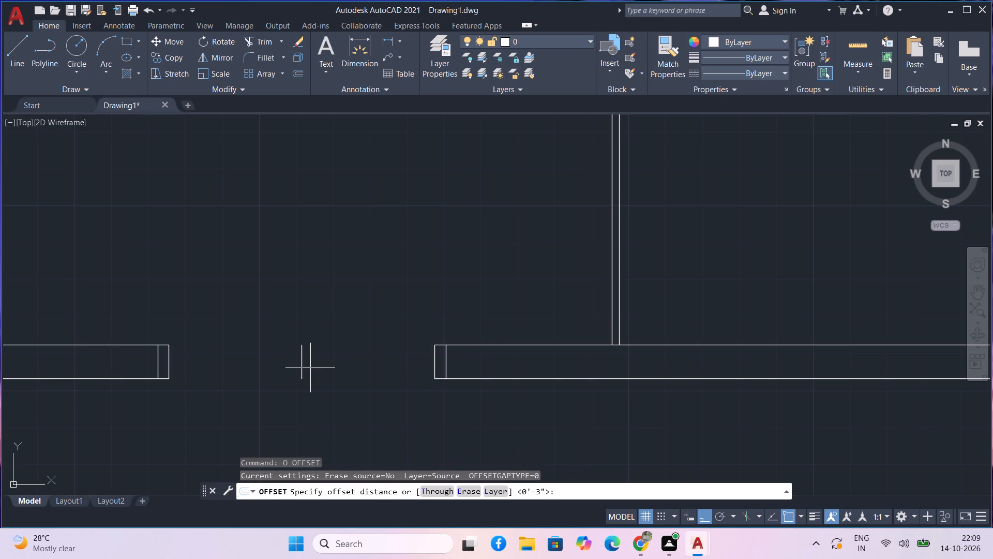
type("10")
key("BackSpace")
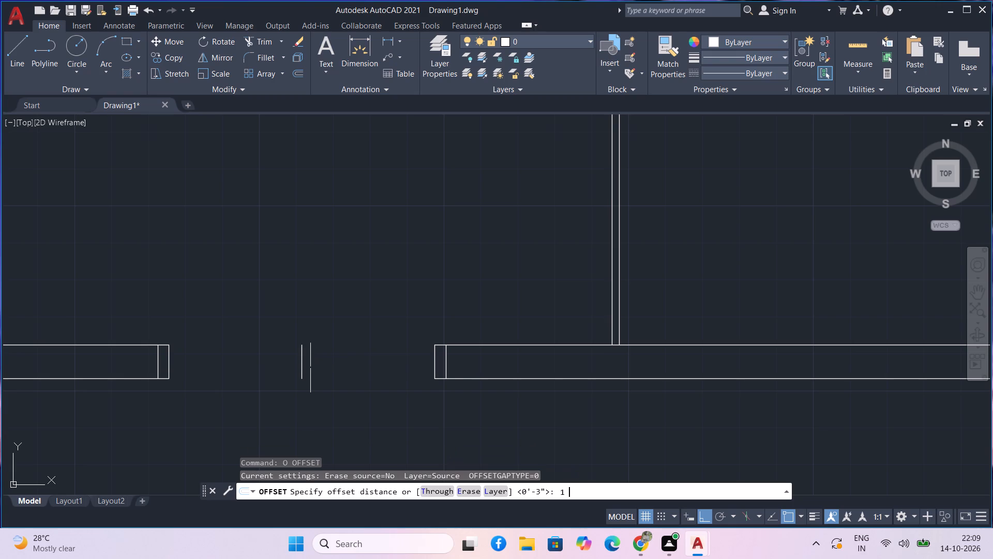
key("space")
left_click(306, 363)
left_click(311, 365)
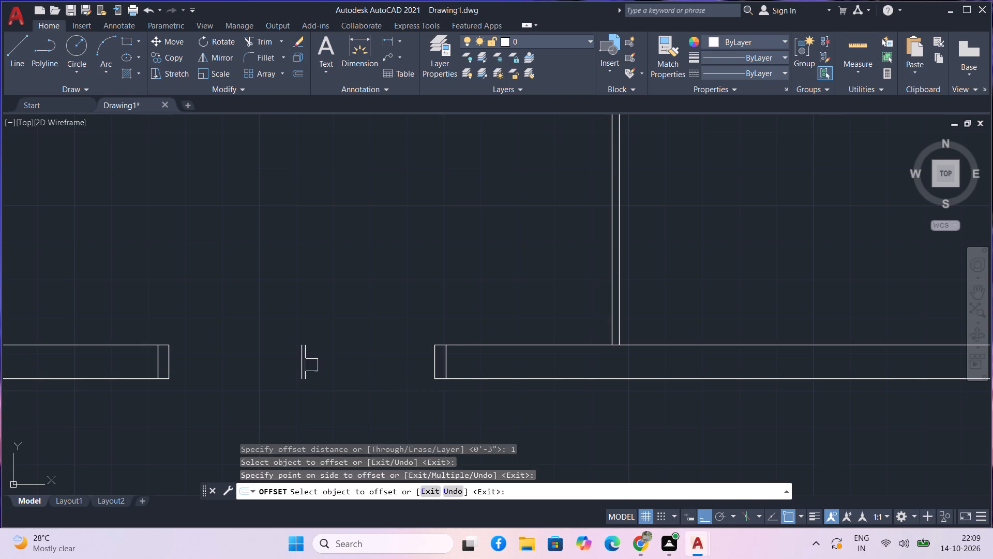
key("Escape")
Draw a short line joining the top ends of the two closely spaced middle lines in the bottom opening.
scroll(310, 336, "up", 2)
middle_click_drag(318, 344, 307, 286)
scroll(307, 286, "up", 1)
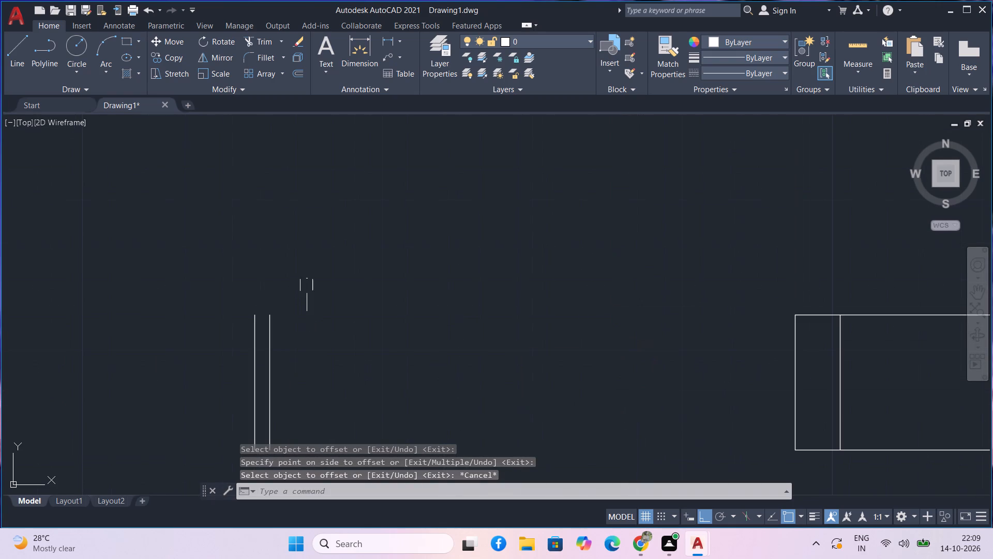
type("l")
key("space")
middle_click_drag(306, 287, 295, 231)
scroll(239, 245, "up", 1)
left_click(247, 271)
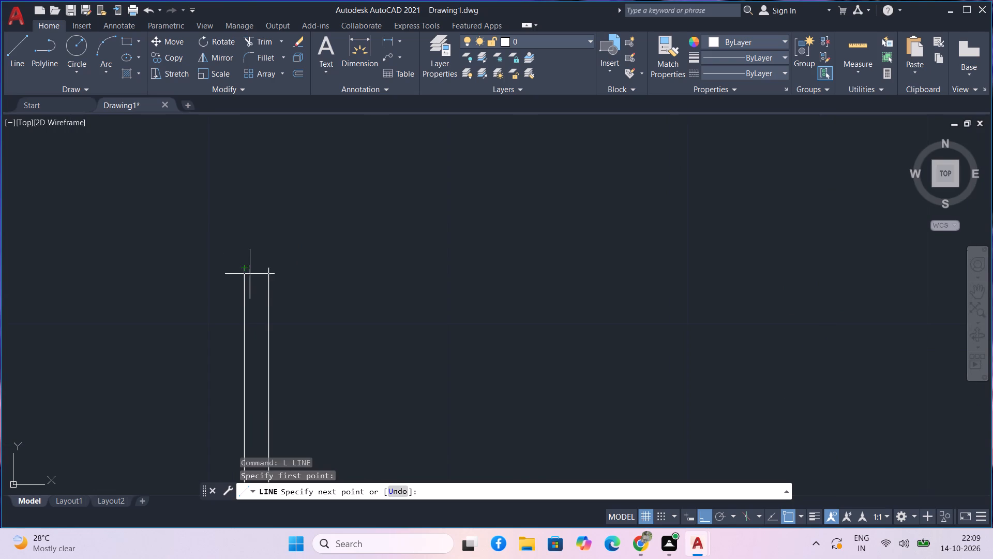
left_click(265, 272)
key("space")
Close the bottom end of the narrow middle post with a short line between its two vertical lines.
middle_click_drag(274, 304, 276, 186)
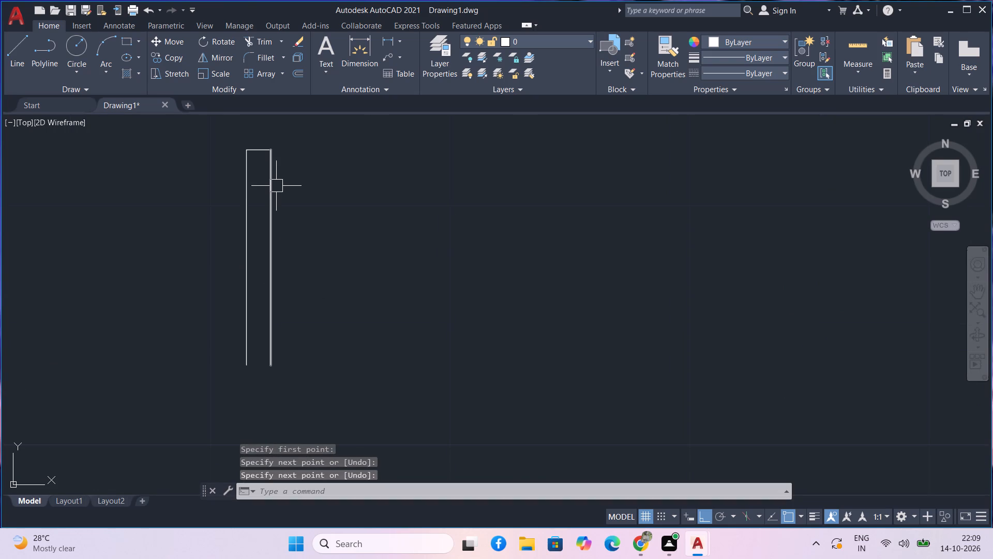
type("l")
key("space")
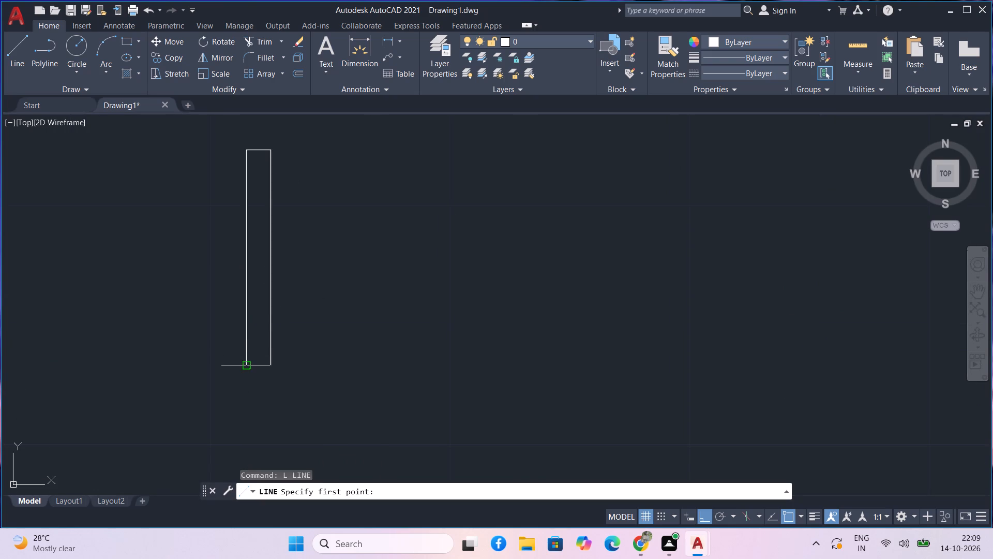
scroll(247, 366, "up", 1)
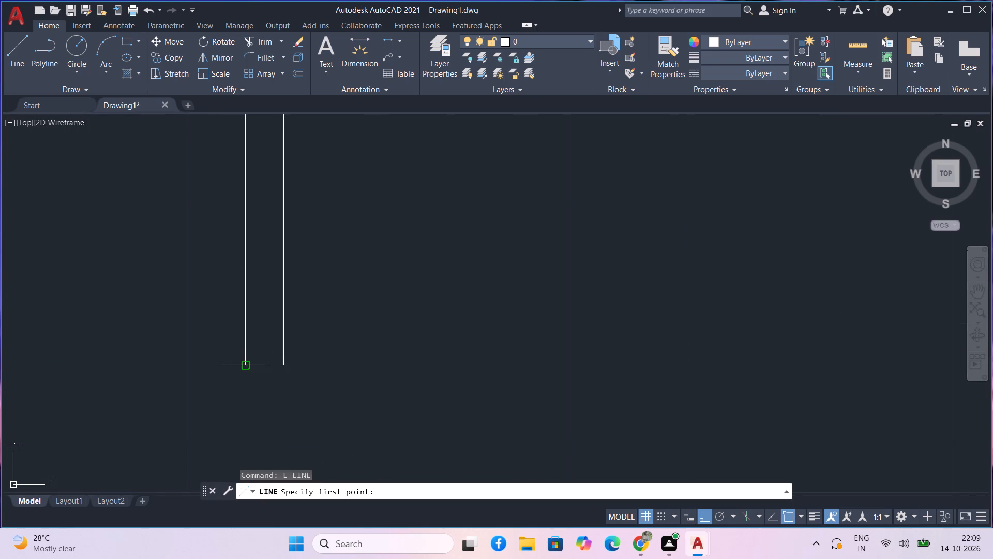
left_click(248, 363)
left_click(281, 366)
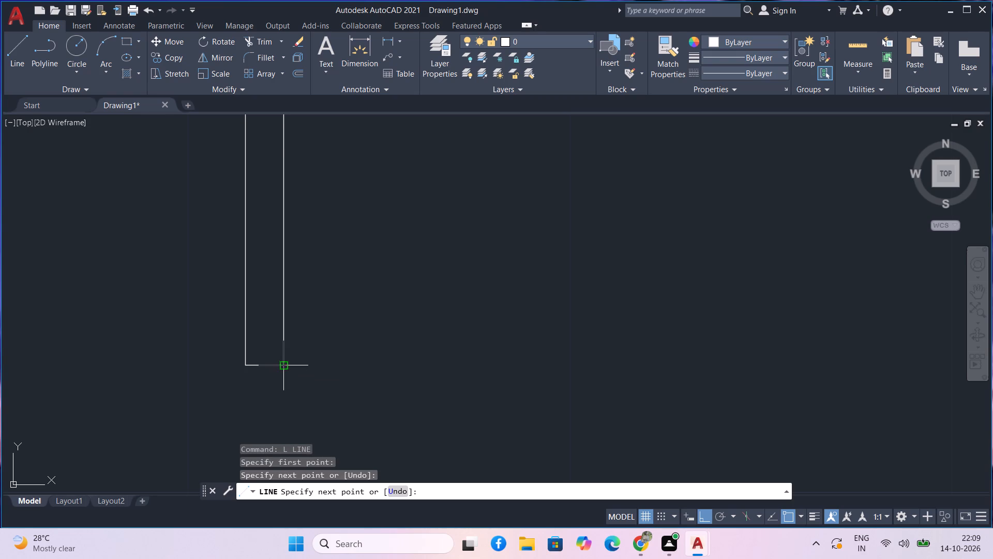
key("space")
Draw a rectangle spanning the thickness of the horizontal wall above the bottom strip, between the left room's partition and the bottom strip's partition.
scroll(281, 363, "down", 5)
scroll(312, 300, "down", 2)
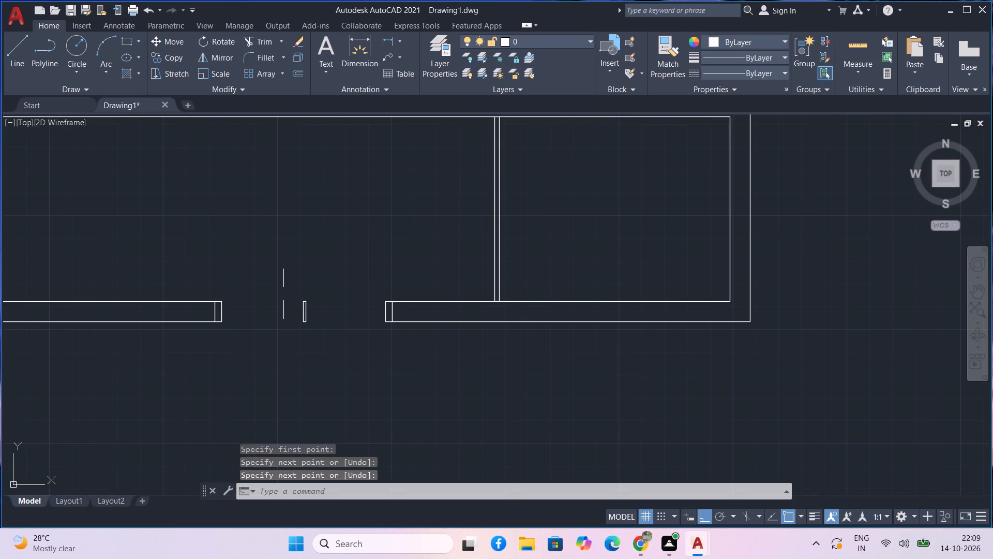
middle_click_drag(271, 289, 284, 344)
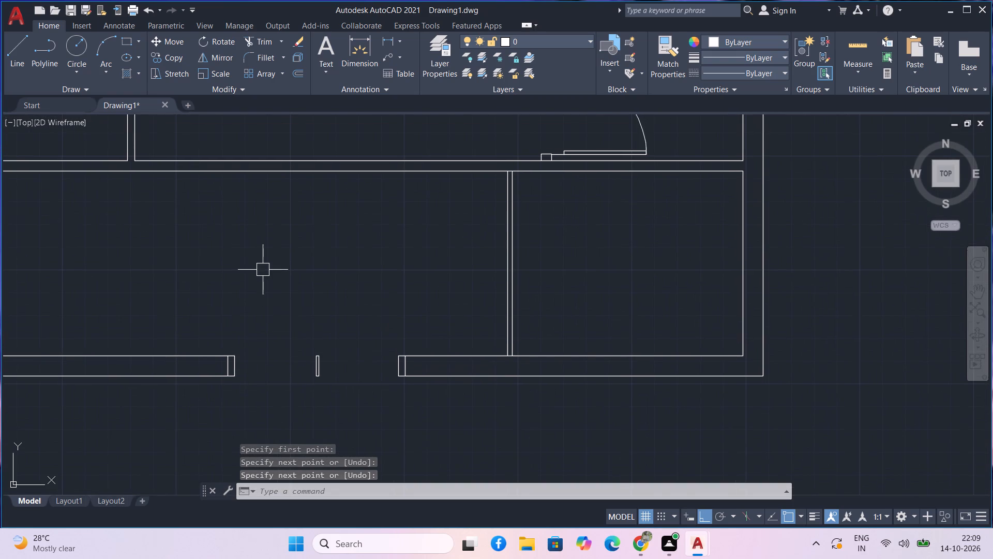
middle_click_drag(263, 270, 273, 325)
middle_click_drag(254, 300, 262, 320)
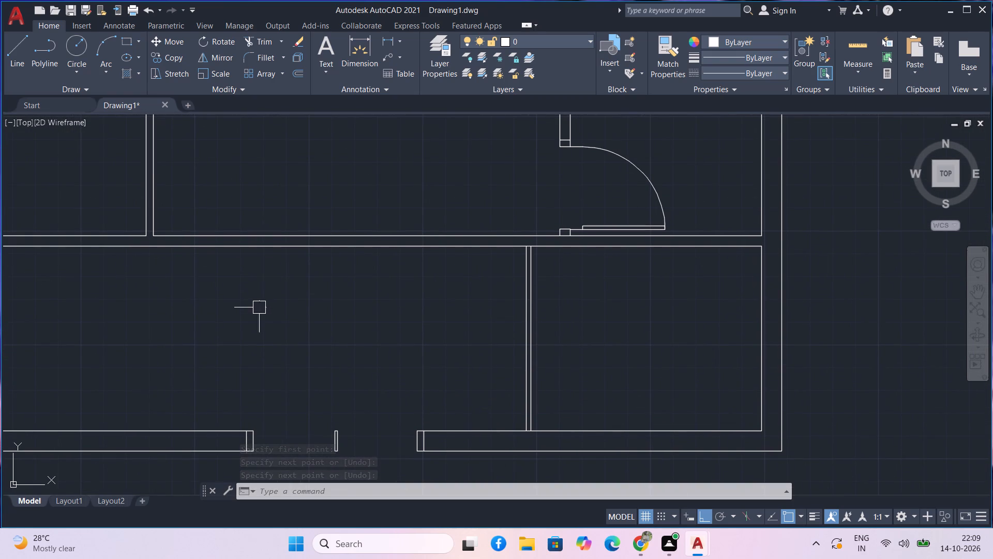
middle_click_drag(261, 311, 260, 326)
scroll(259, 317, "down", 1)
middle_click_drag(259, 317, 257, 330)
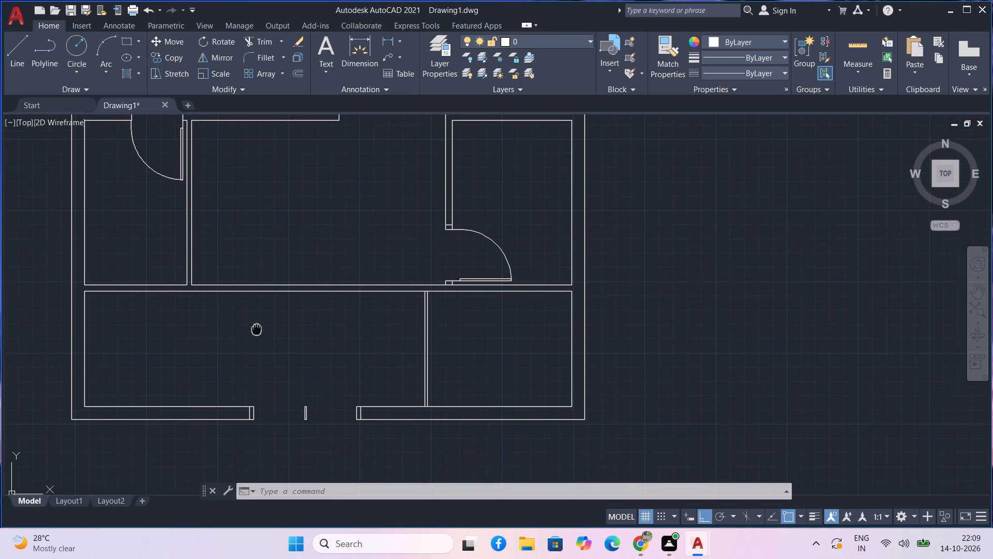
middle_click_drag(257, 330, 253, 339)
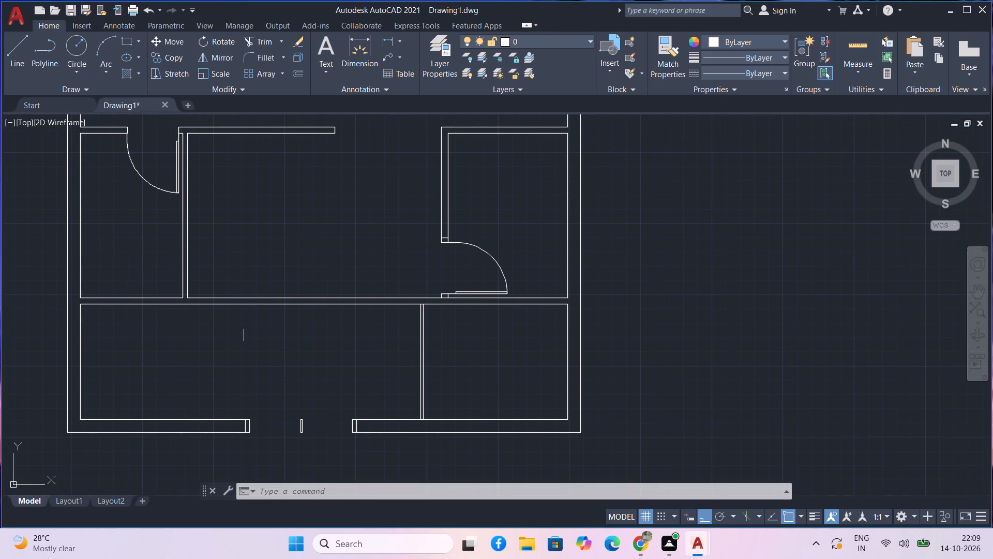
type("rec")
scroll(247, 332, "up", 2)
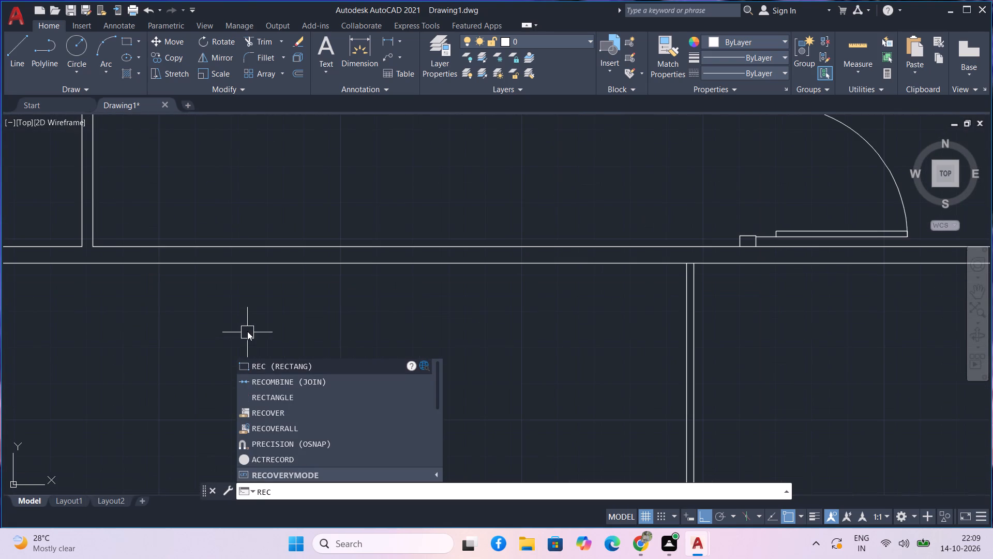
key("space")
scroll(247, 331, "down", 2)
scroll(256, 309, "up", 3)
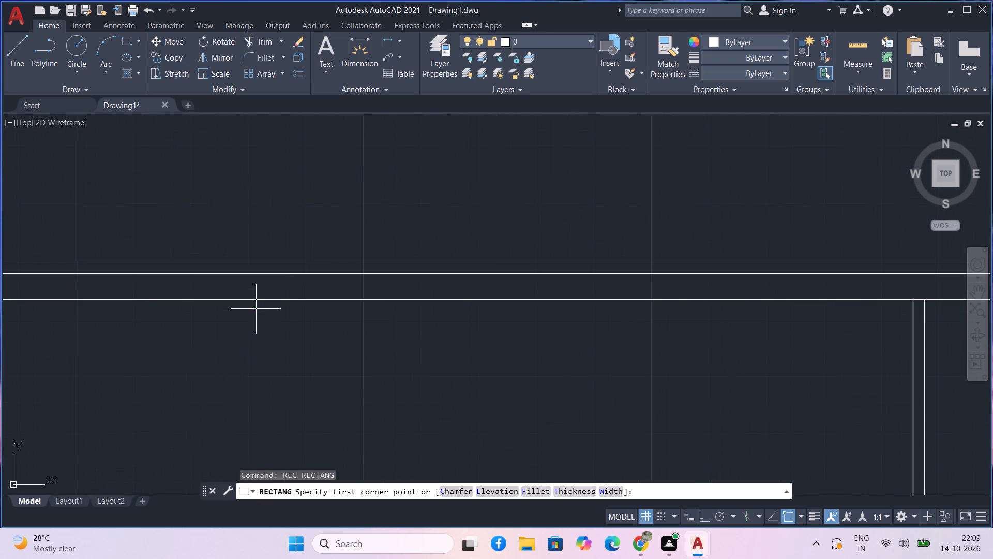
left_click(257, 302)
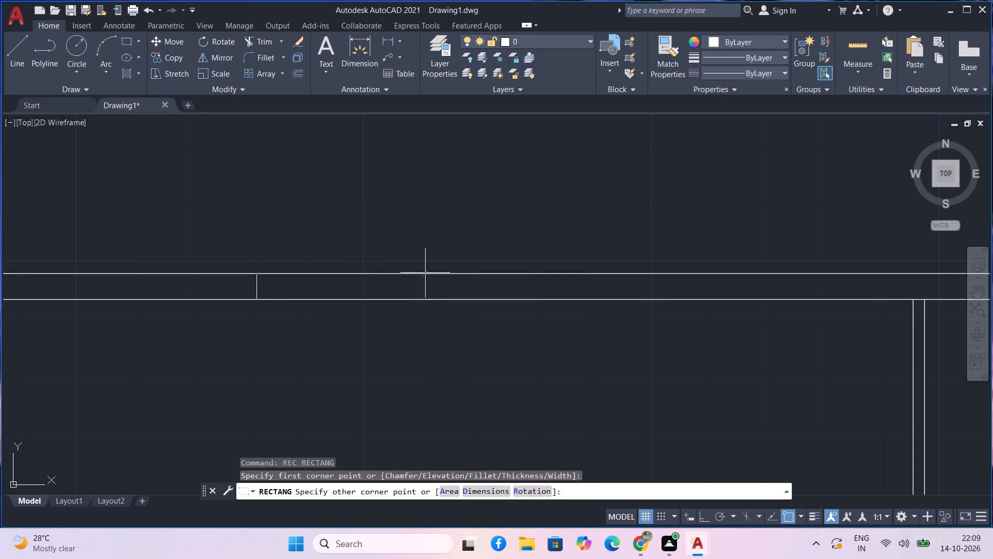
scroll(482, 274, "down", 1)
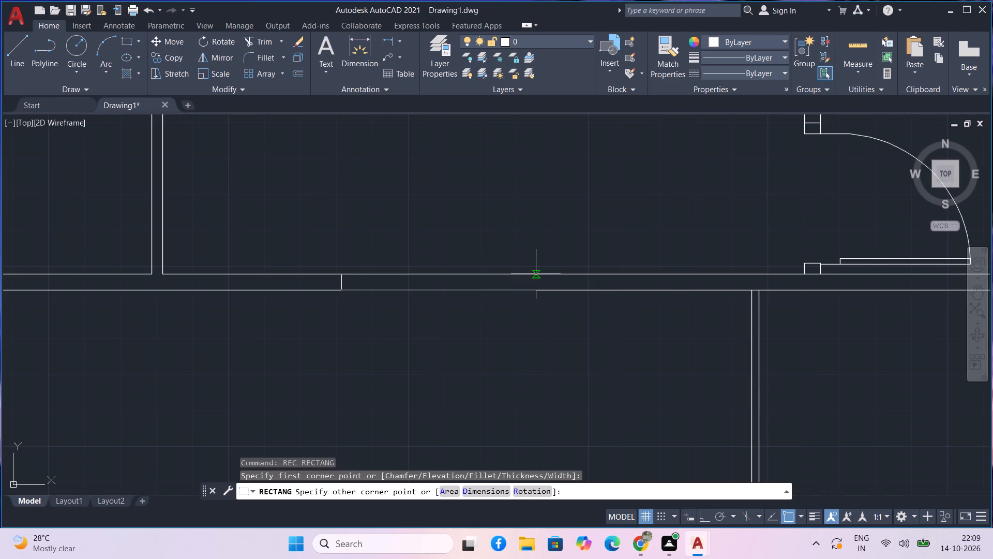
scroll(536, 274, "up", 1)
left_click(536, 274)
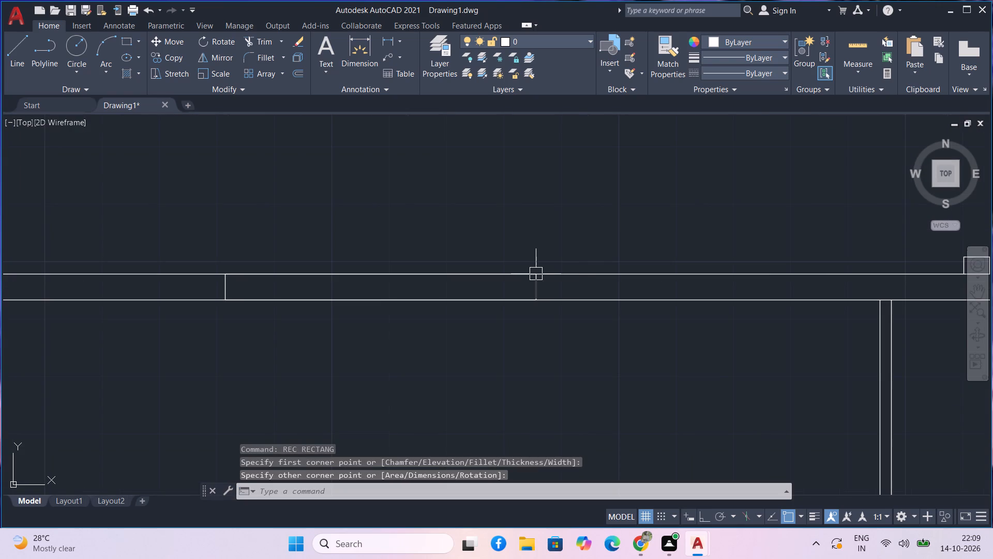
Explode the new rectangle in the horizontal wall into separate lines.
scroll(250, 282, "up", 2)
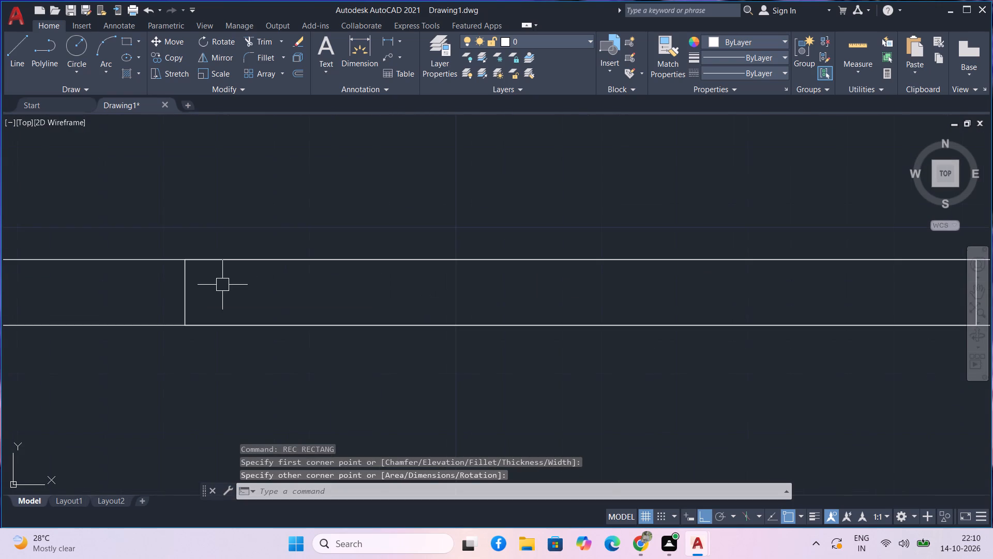
left_click_drag(222, 285, 214, 283)
left_click(127, 292)
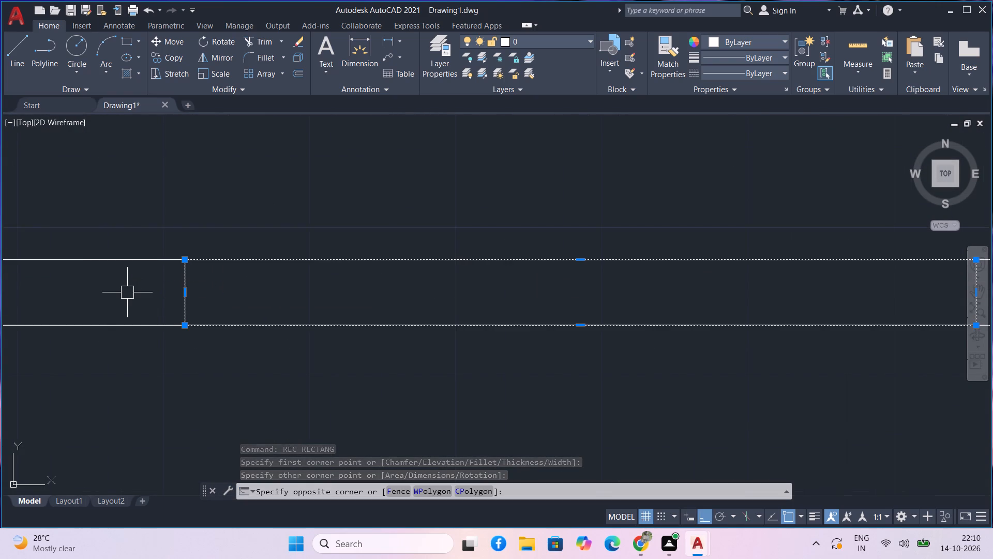
type("x")
key("space")
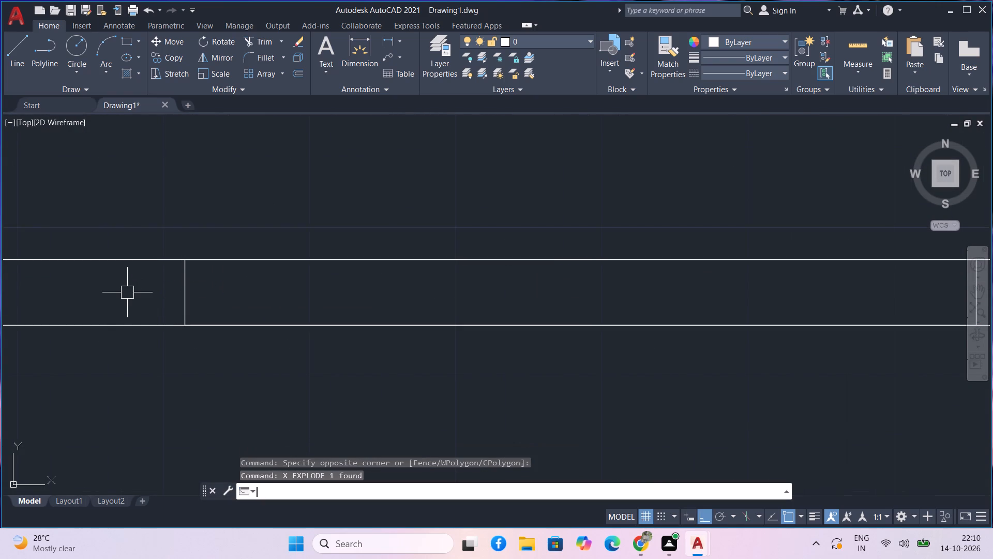
middle_click_drag(331, 286, 277, 281)
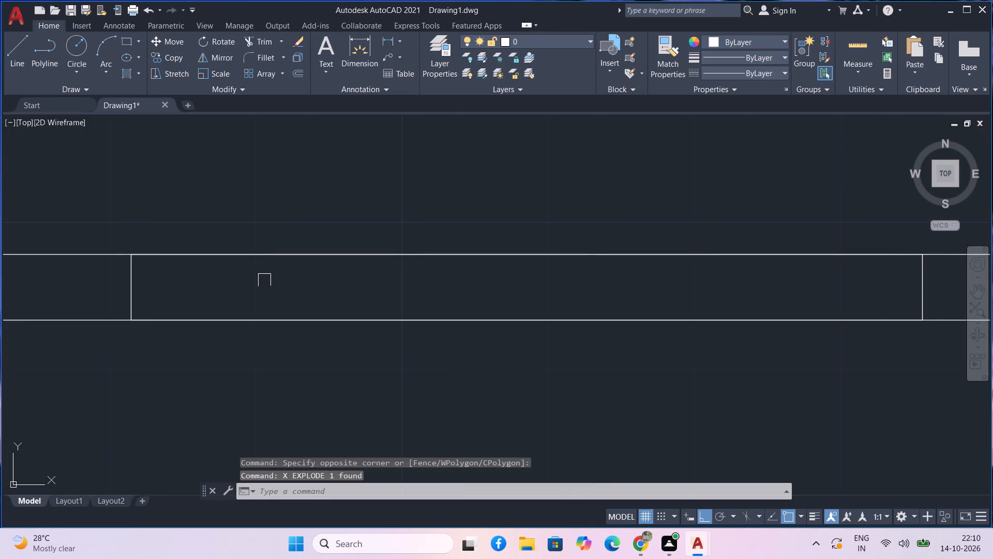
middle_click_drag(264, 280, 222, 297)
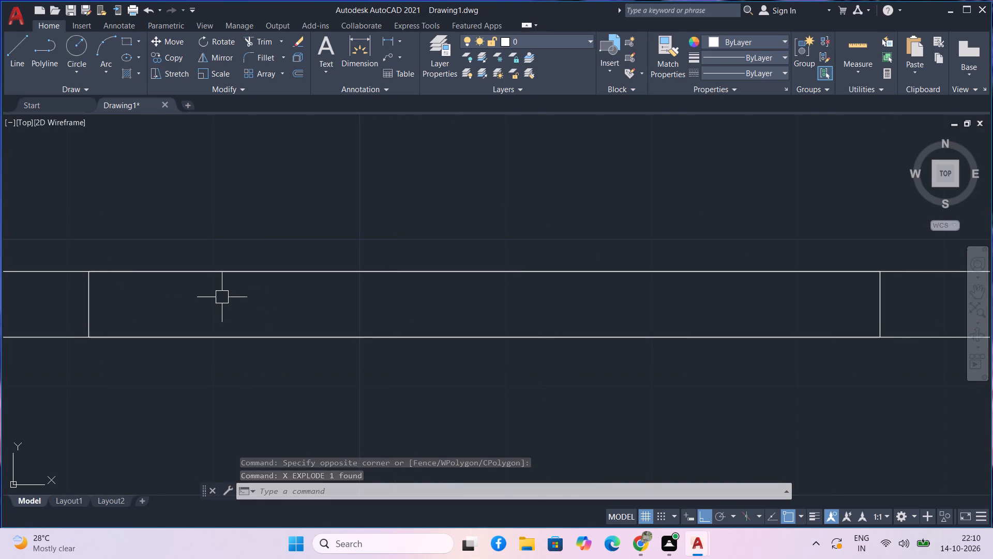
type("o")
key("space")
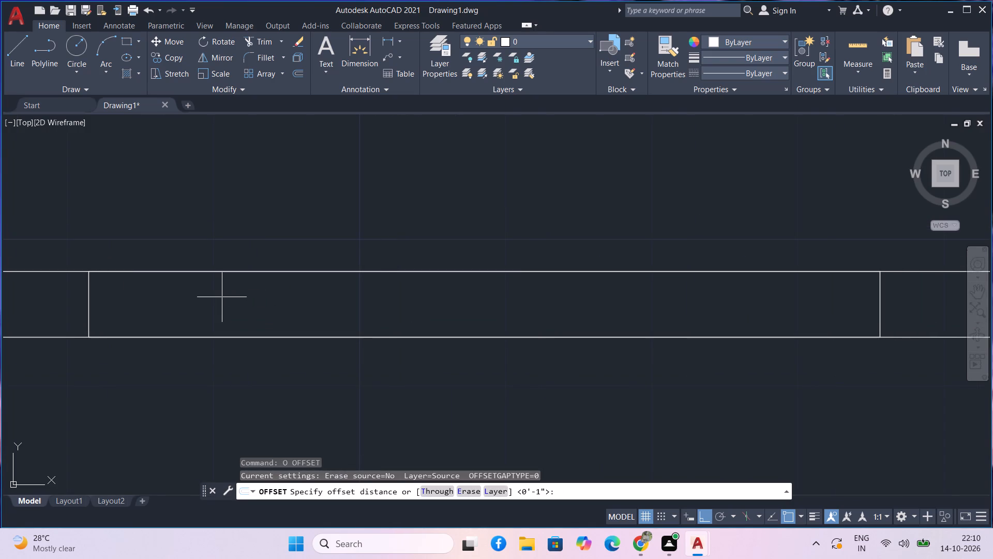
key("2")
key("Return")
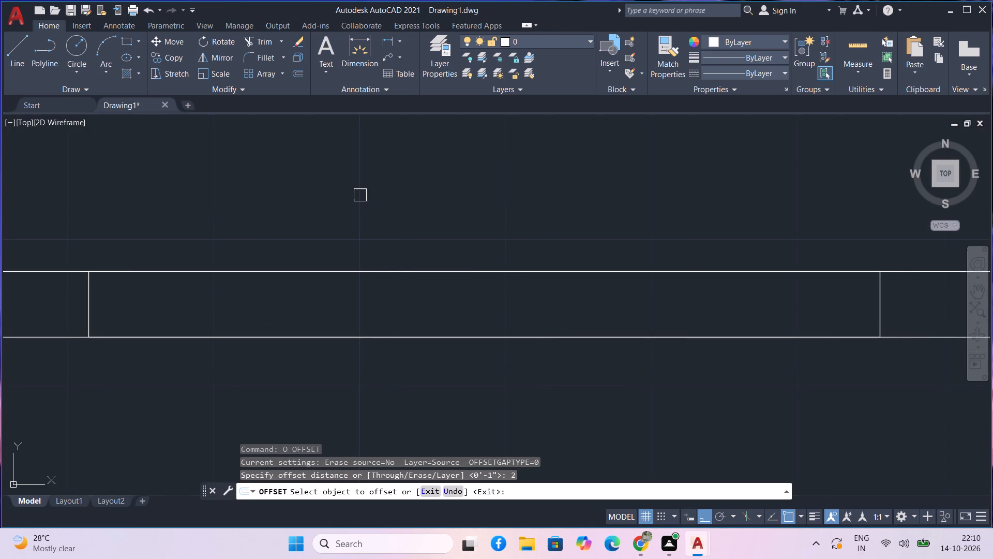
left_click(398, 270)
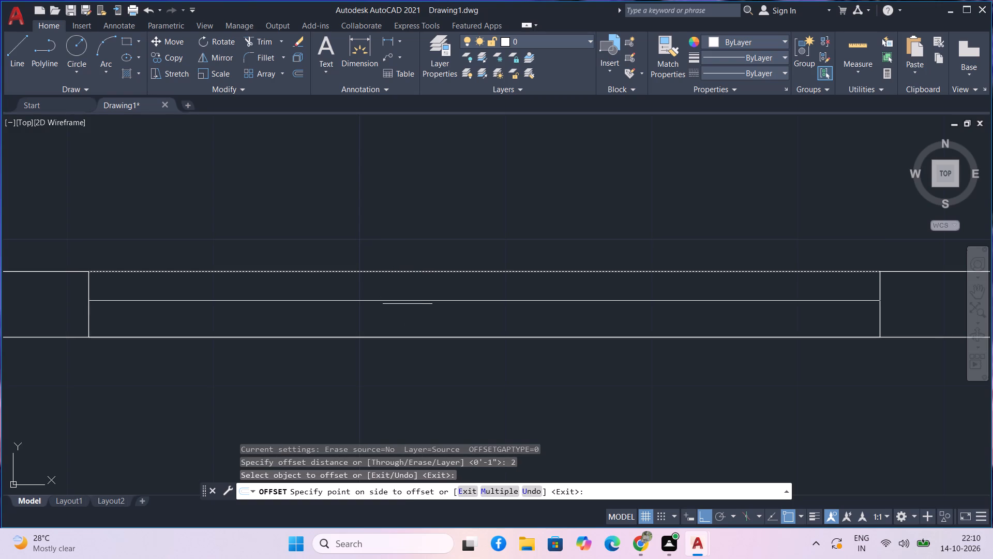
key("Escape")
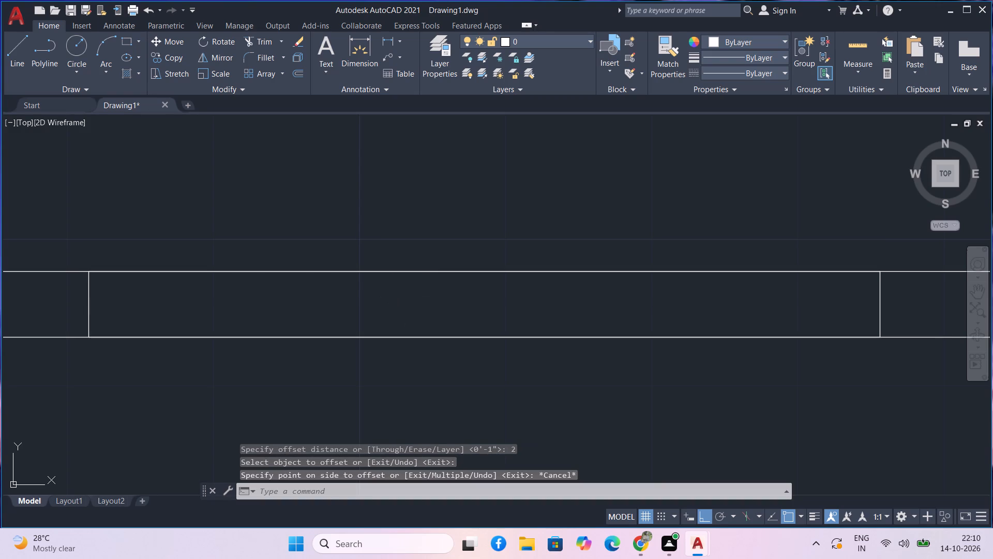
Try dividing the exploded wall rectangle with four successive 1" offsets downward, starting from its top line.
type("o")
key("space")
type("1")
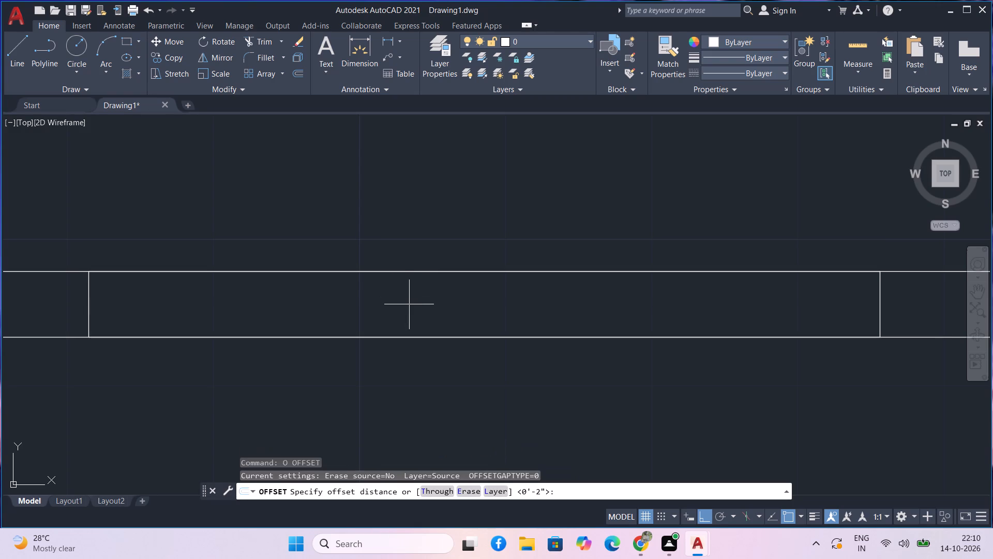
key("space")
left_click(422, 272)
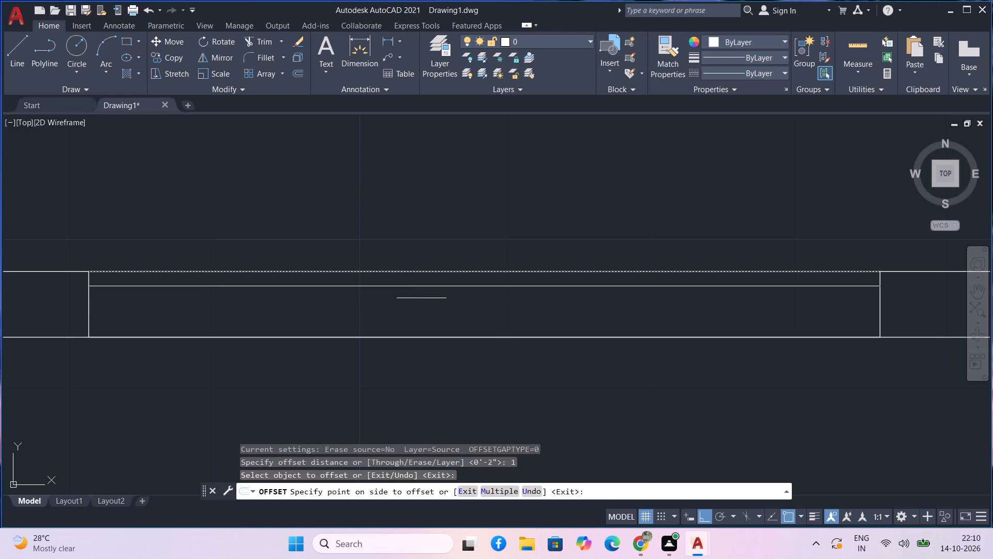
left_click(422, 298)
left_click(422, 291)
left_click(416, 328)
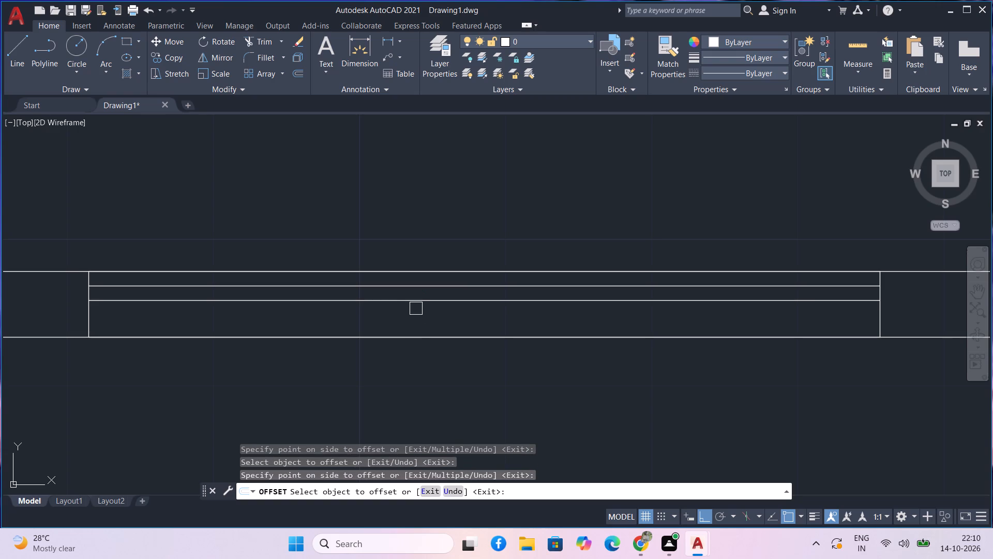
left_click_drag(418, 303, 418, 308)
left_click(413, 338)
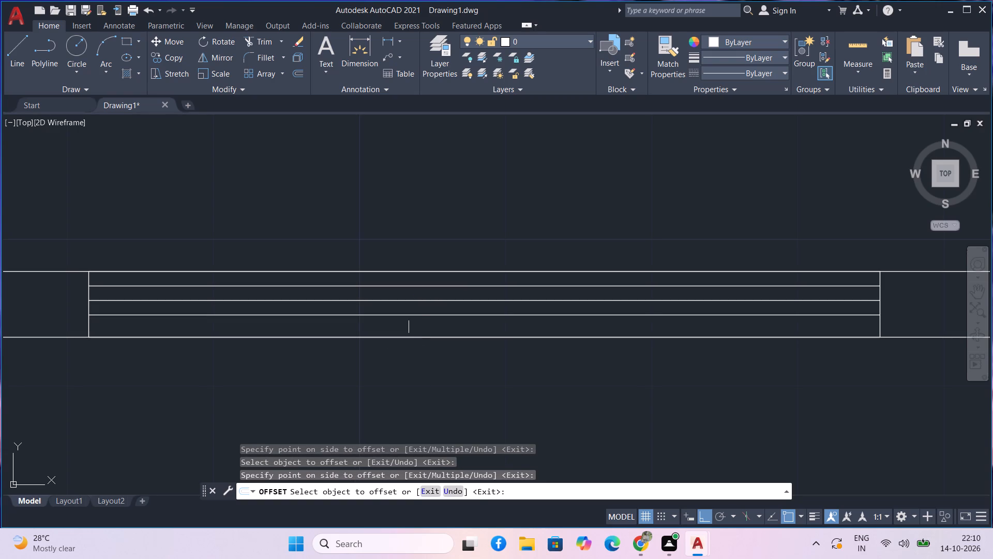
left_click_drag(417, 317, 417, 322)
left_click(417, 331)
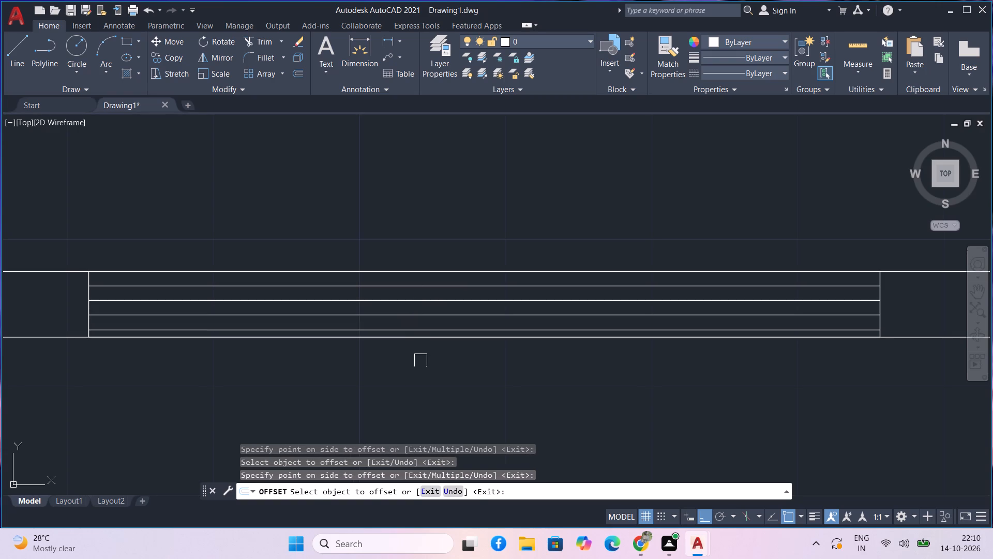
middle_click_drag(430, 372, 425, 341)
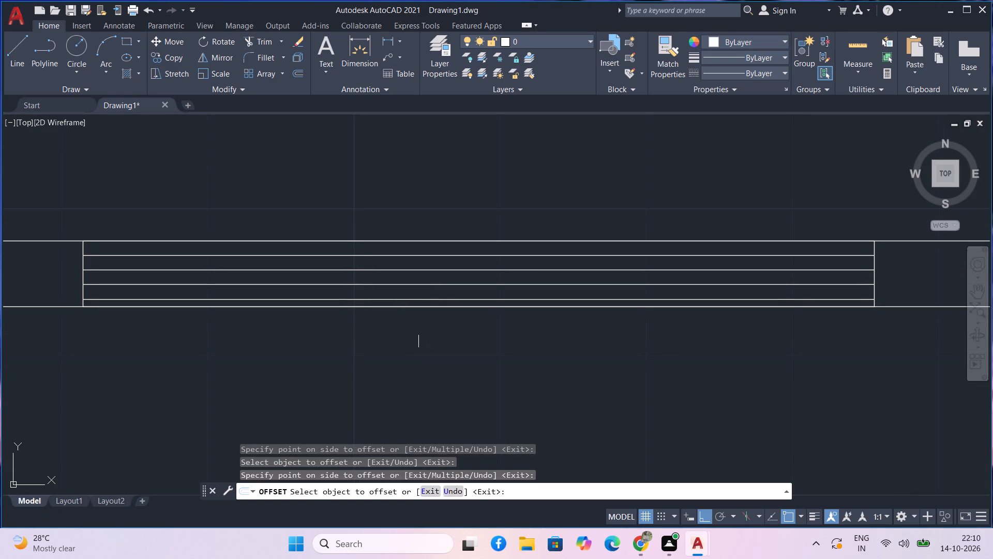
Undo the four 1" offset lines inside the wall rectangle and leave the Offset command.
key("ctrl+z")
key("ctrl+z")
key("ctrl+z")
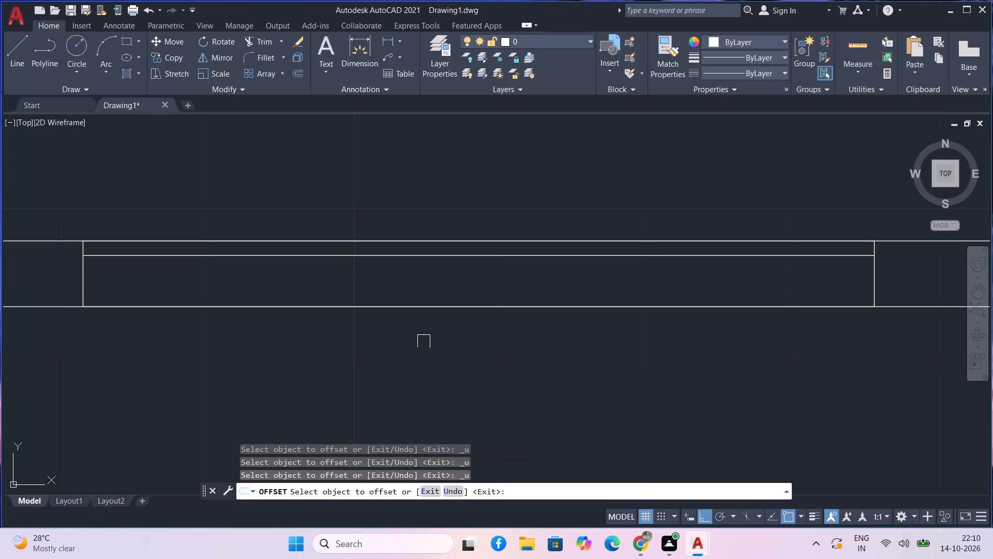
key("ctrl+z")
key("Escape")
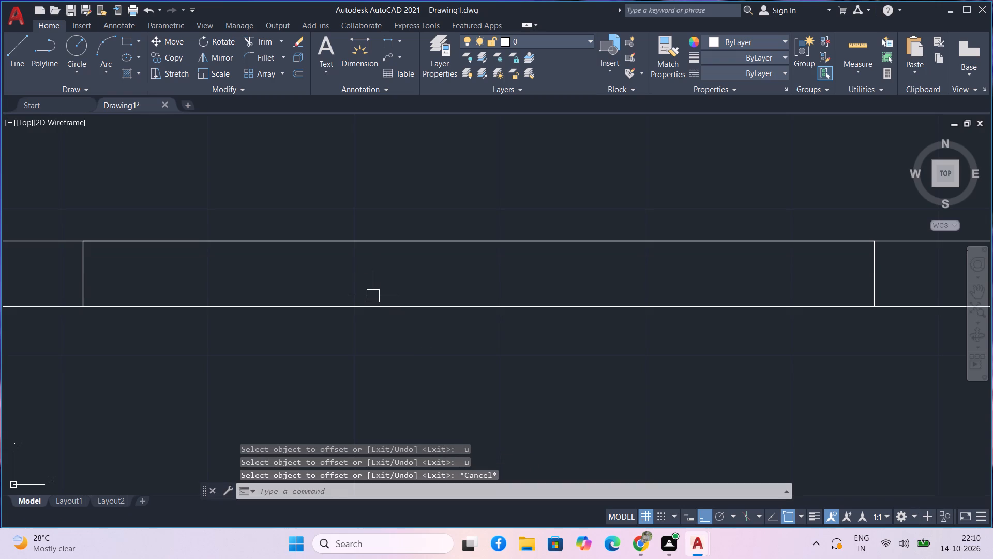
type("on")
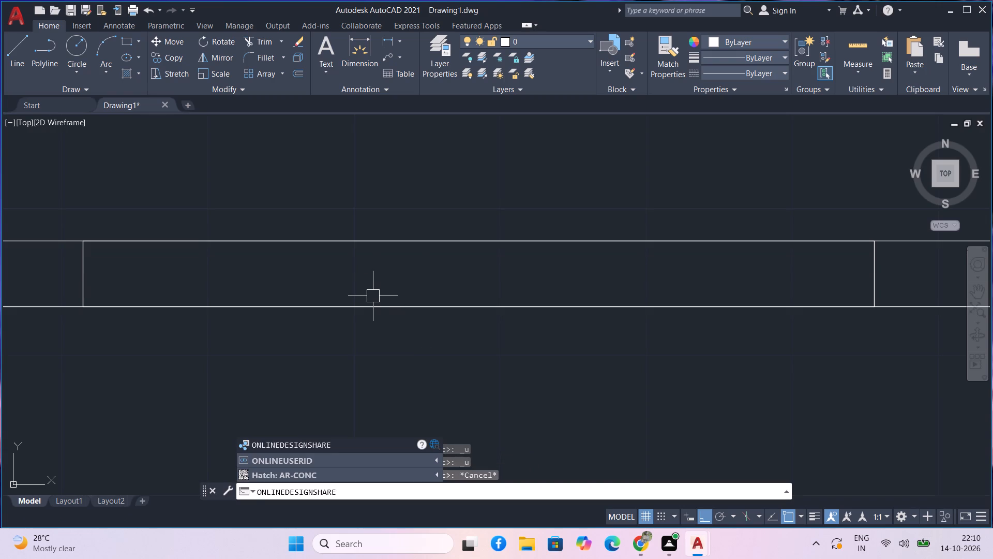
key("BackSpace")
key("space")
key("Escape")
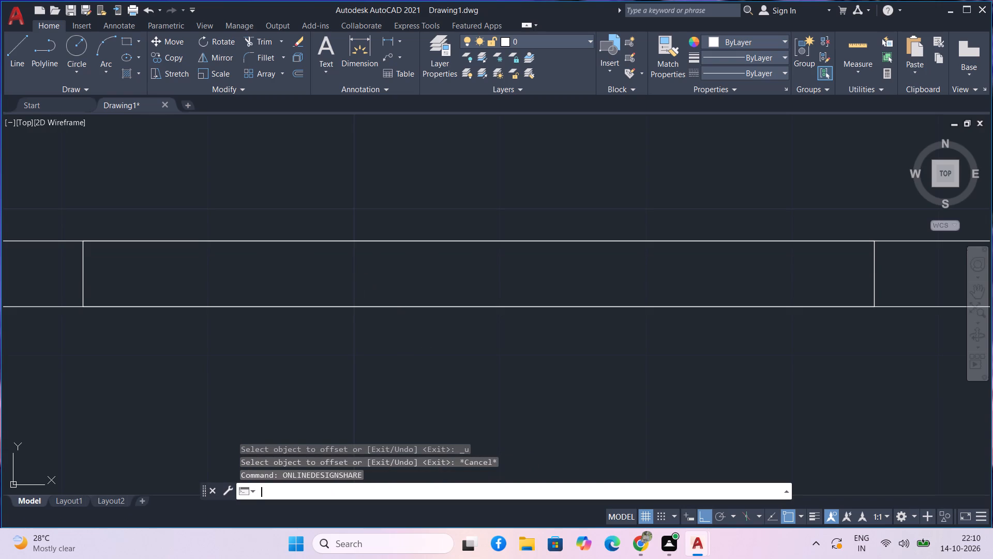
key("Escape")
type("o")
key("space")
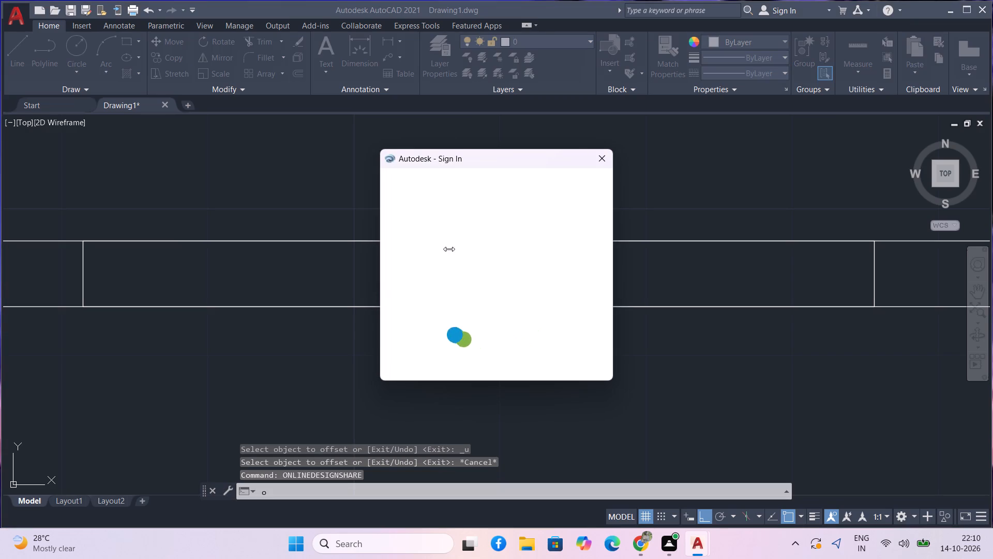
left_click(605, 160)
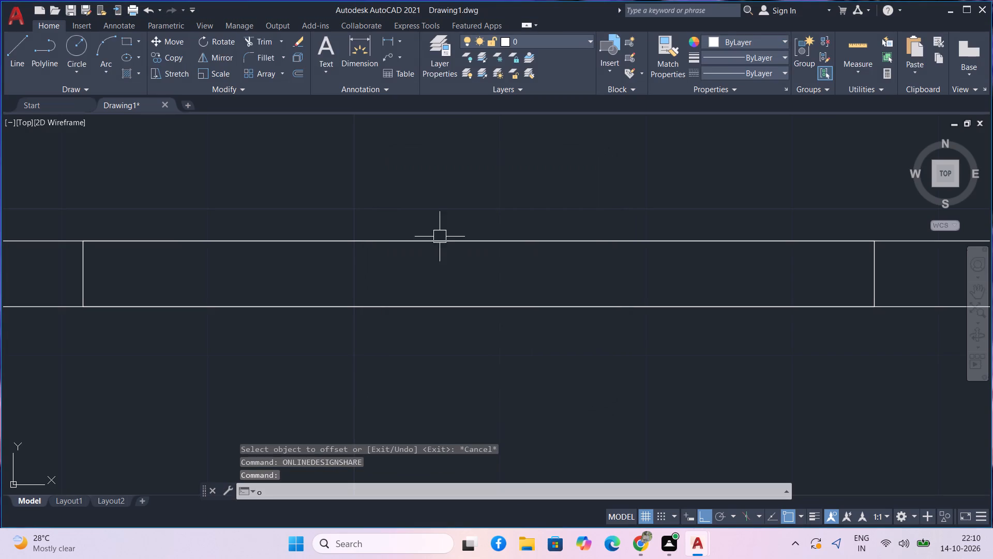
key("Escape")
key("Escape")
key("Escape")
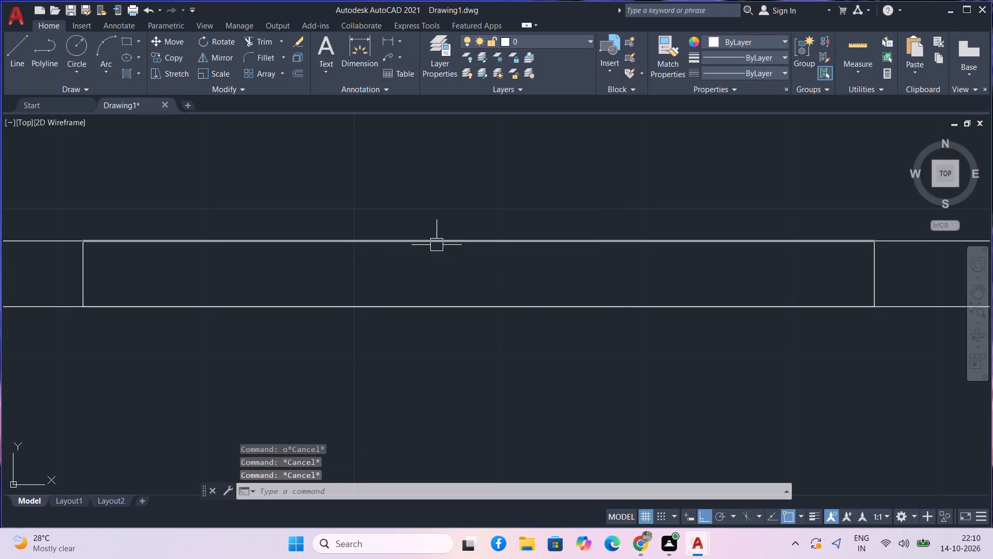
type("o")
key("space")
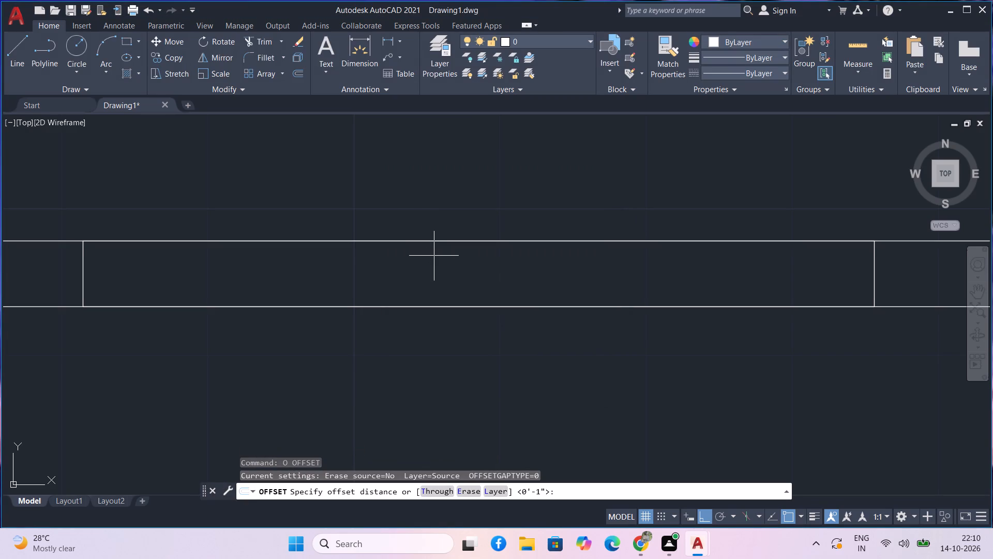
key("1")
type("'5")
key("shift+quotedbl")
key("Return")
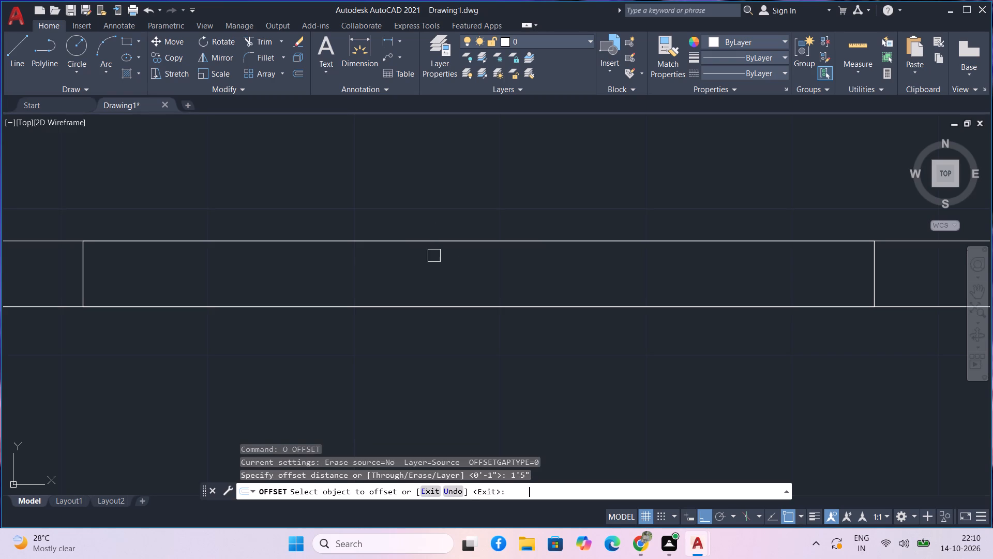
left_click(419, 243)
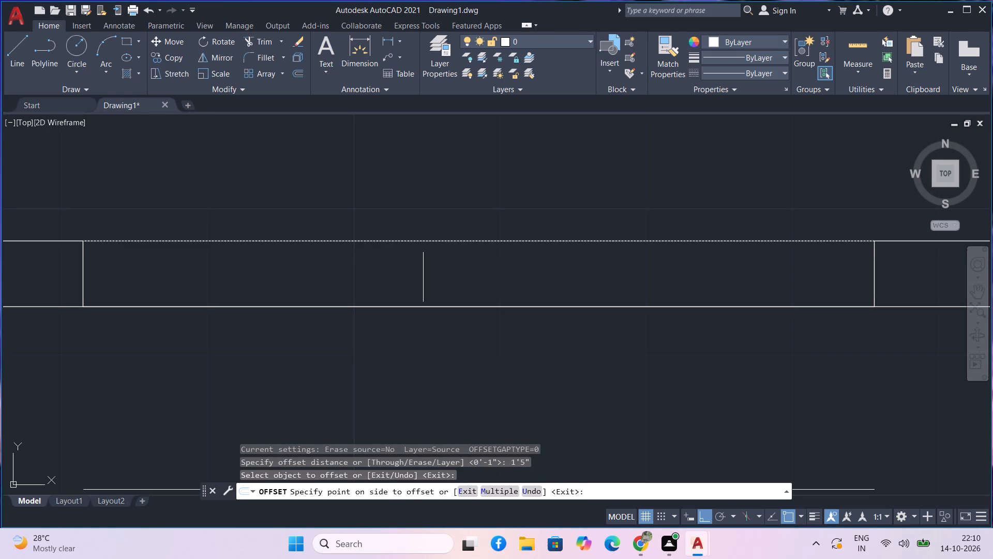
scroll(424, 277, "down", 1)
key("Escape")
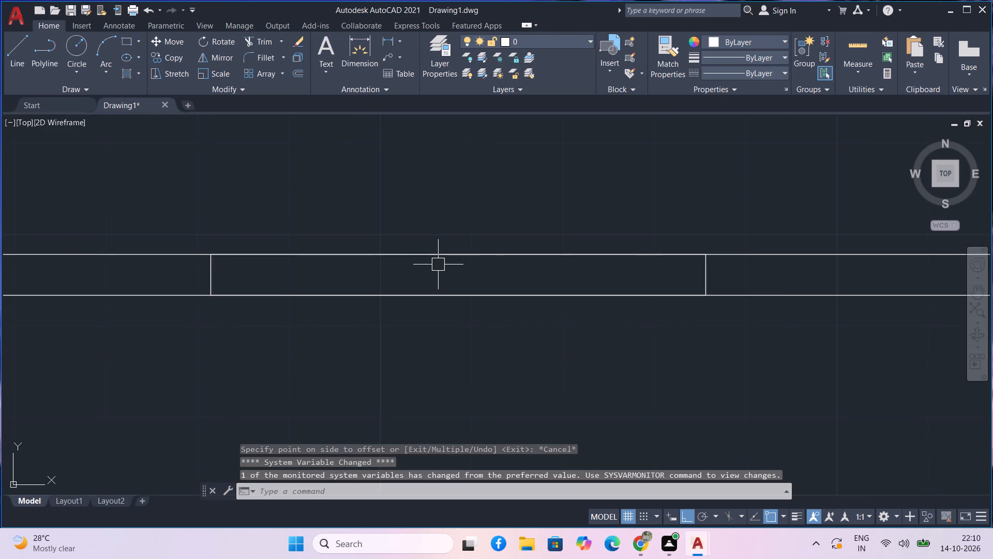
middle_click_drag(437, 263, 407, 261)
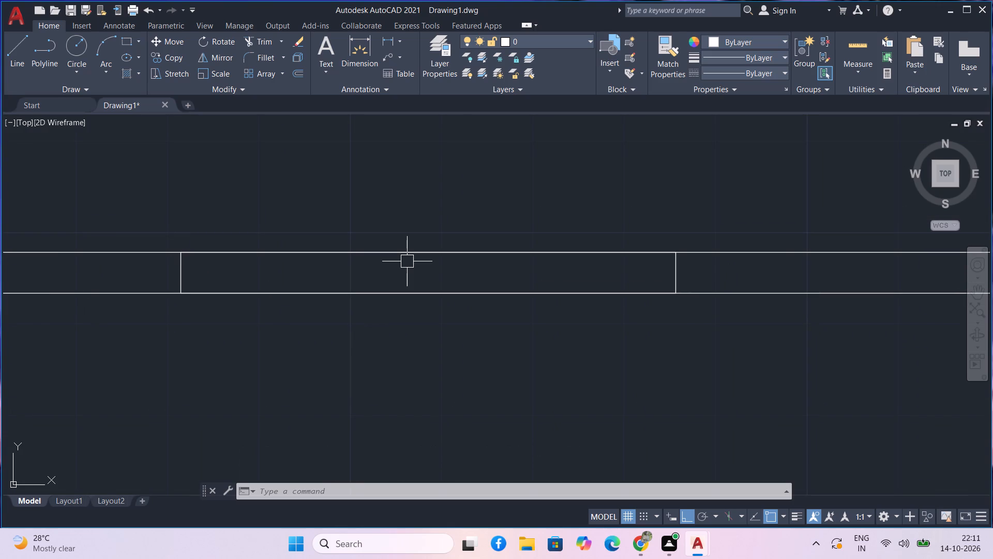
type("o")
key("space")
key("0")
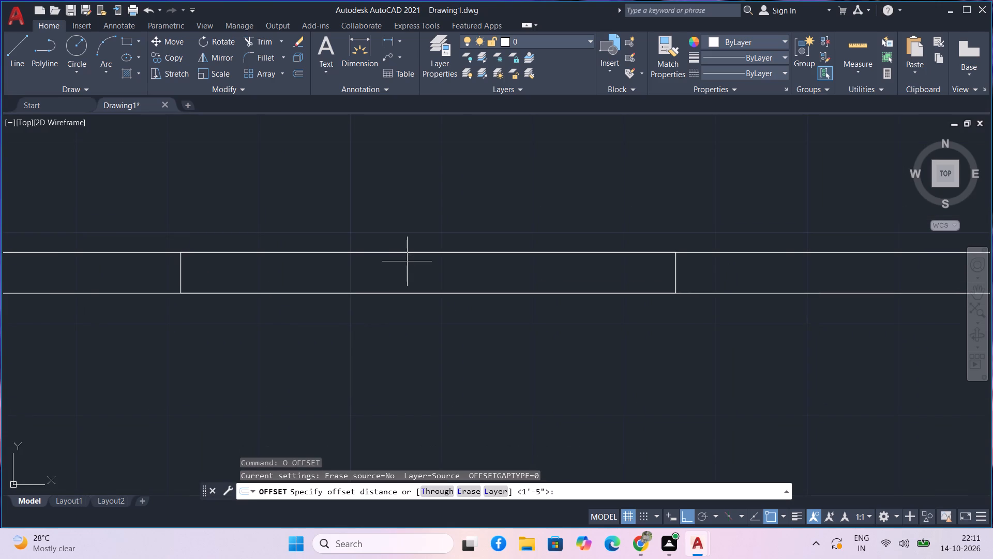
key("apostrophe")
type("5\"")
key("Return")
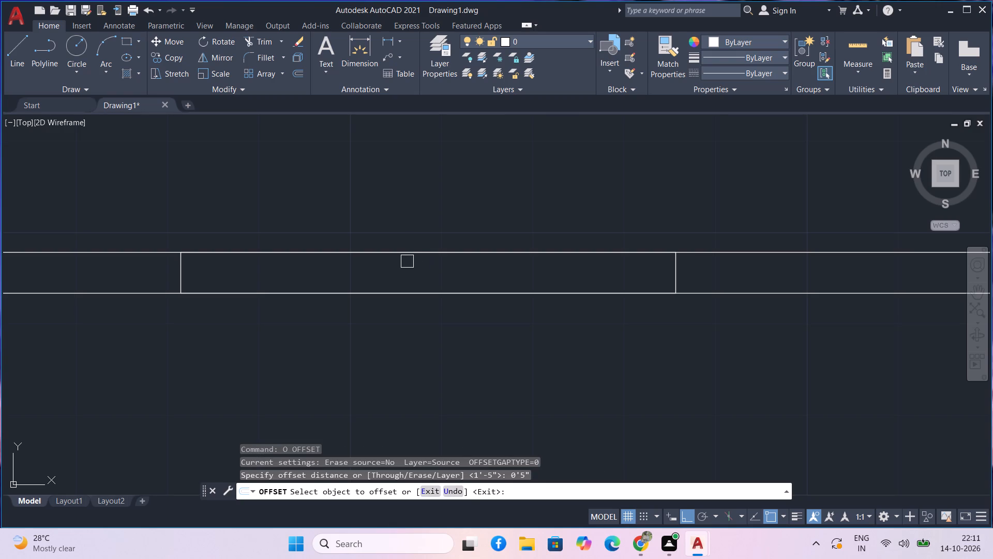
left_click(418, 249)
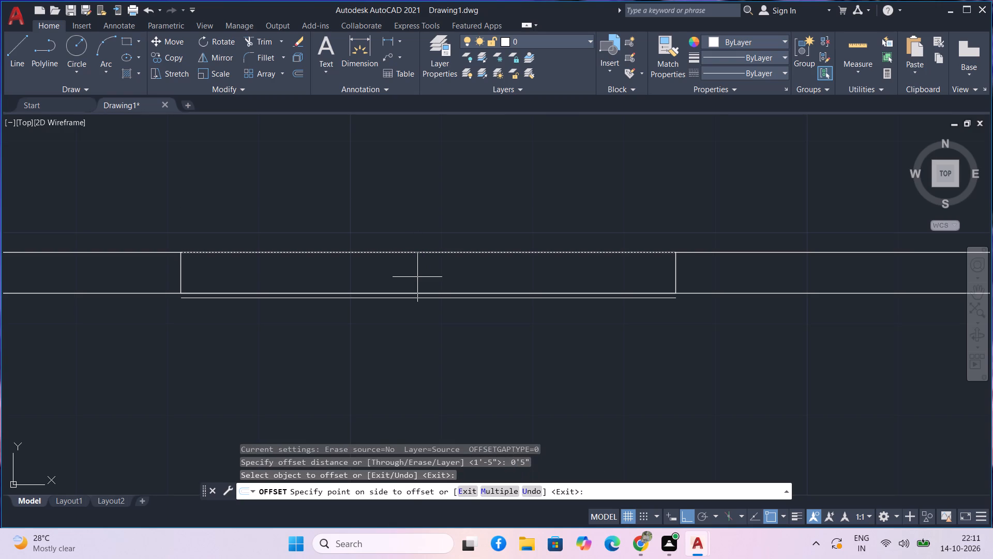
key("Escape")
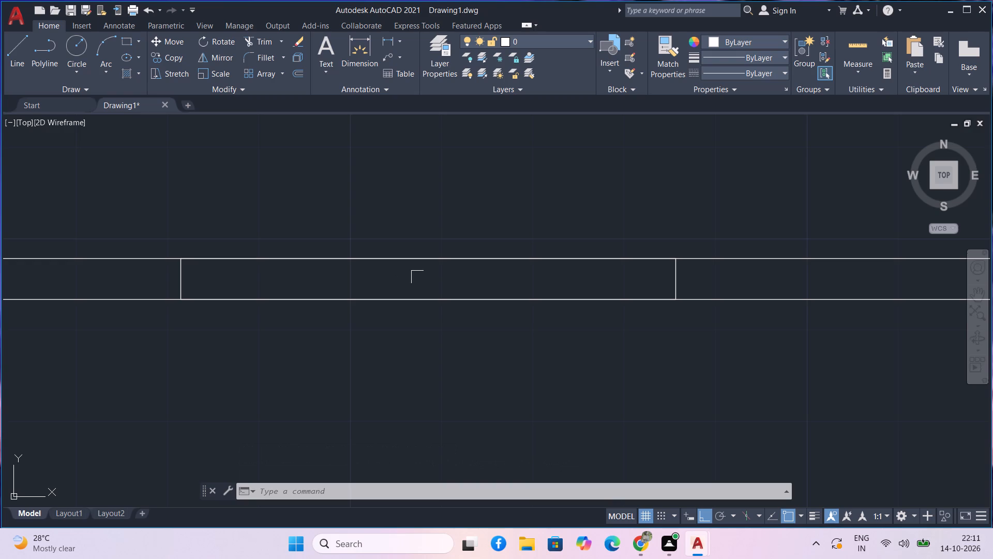
Offset the wall rectangle's top line 1.5" downward, and offset the resulting line another 1.5" downward, making two inner window lines.
type("o")
key("space")
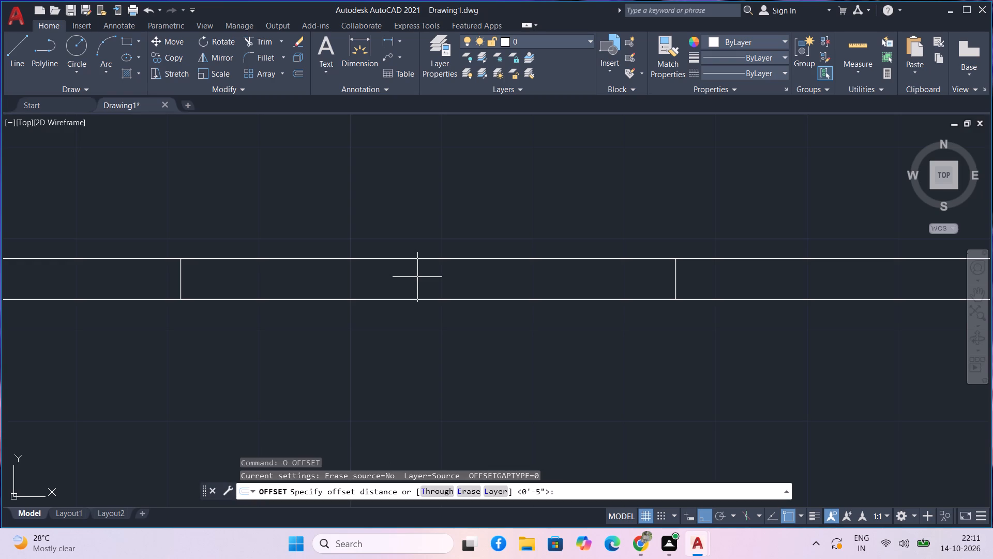
type("1.5")
key("Return")
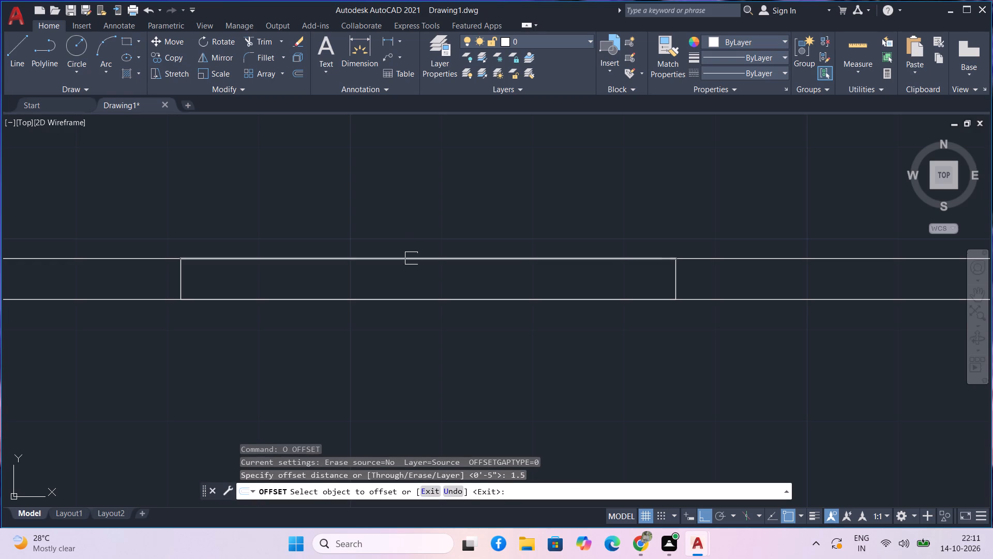
left_click(411, 258)
left_click(412, 276)
left_click(413, 273)
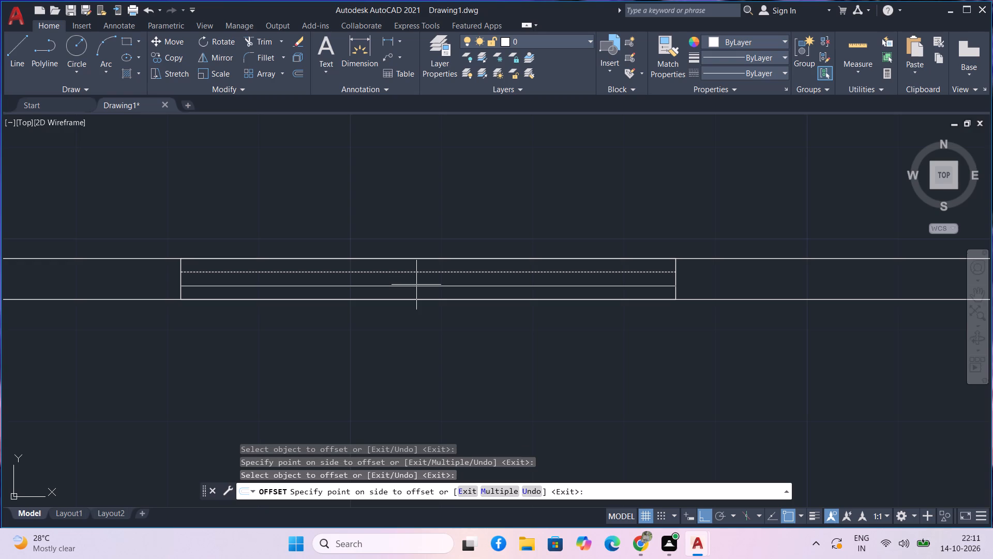
left_click(417, 290)
scroll(429, 340, "down", 1)
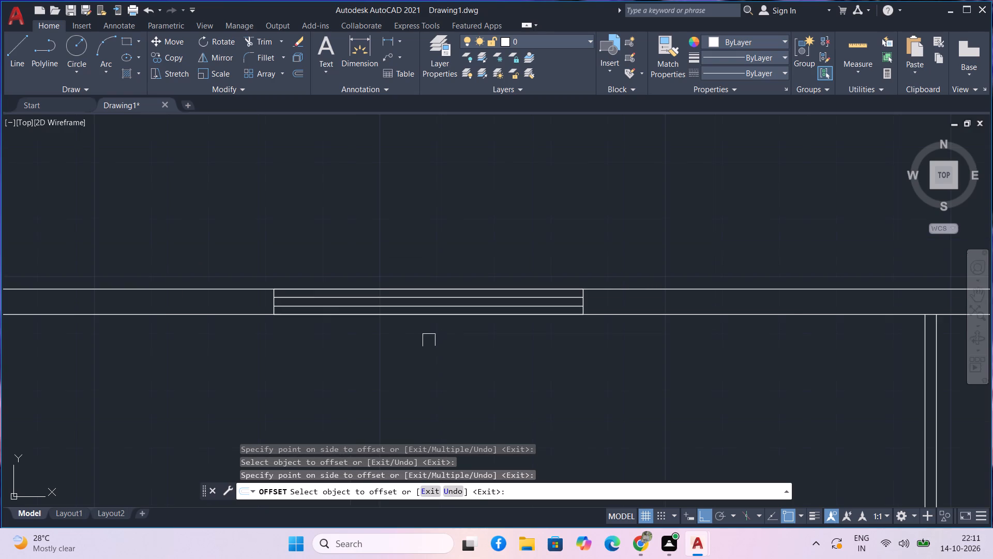
Review the whole floor plan, from the new window in the lower horizontal wall up to the top rooms.
scroll(456, 350, "down", 1)
middle_click_drag(456, 350, 449, 276)
scroll(455, 289, "down", 1)
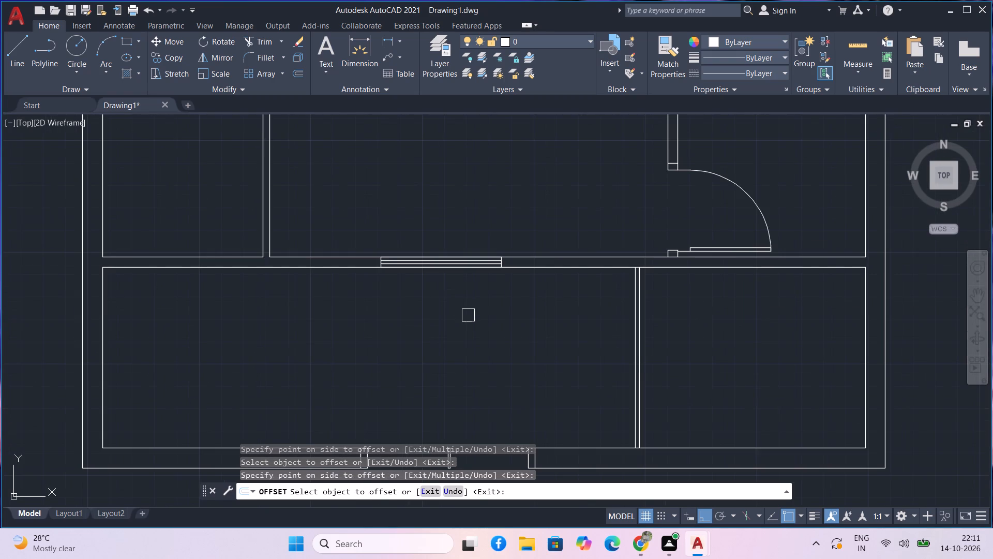
middle_click_drag(468, 316, 433, 310)
scroll(374, 307, "down", 1)
middle_click_drag(373, 307, 368, 308)
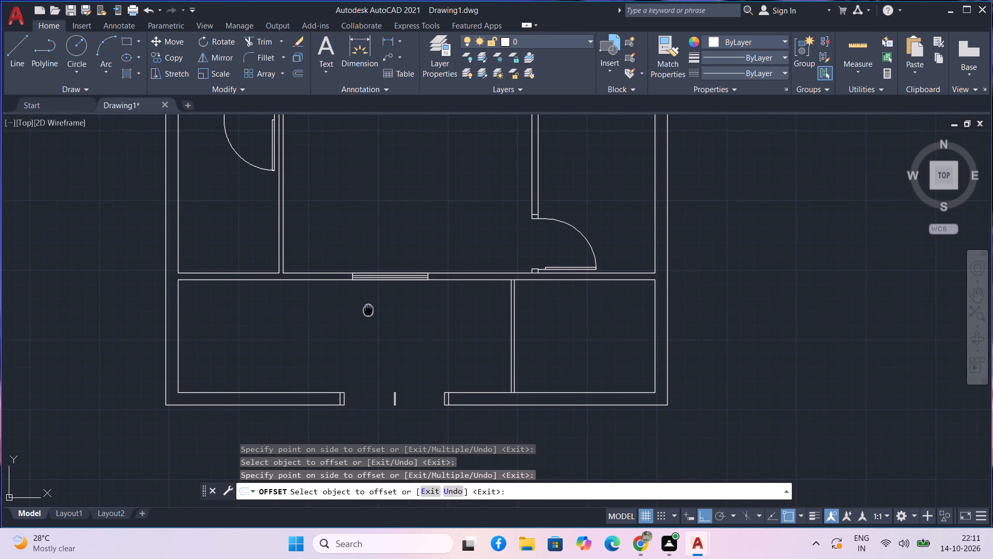
middle_click_drag(368, 308, 368, 308)
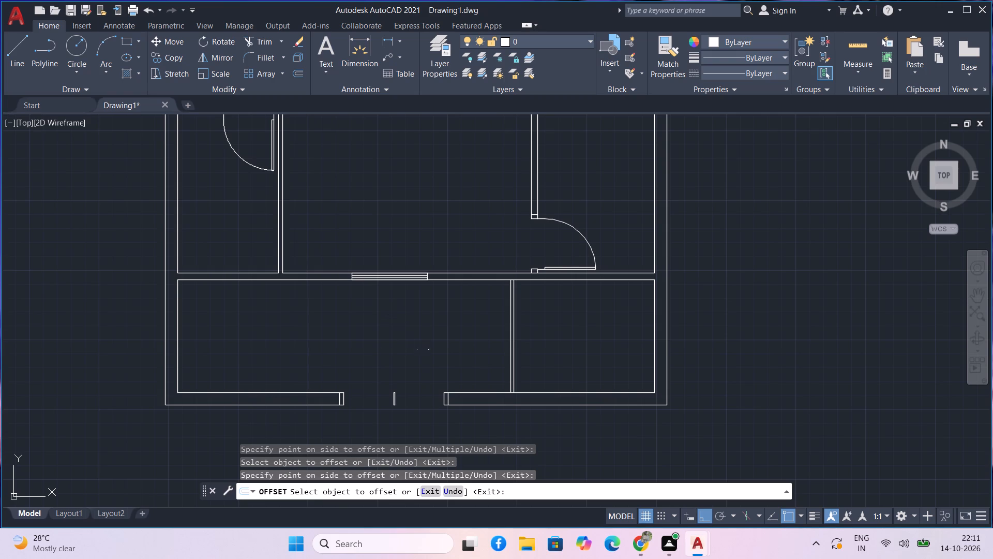
middle_click_drag(423, 343, 423, 365)
middle_click_drag(430, 351, 405, 410)
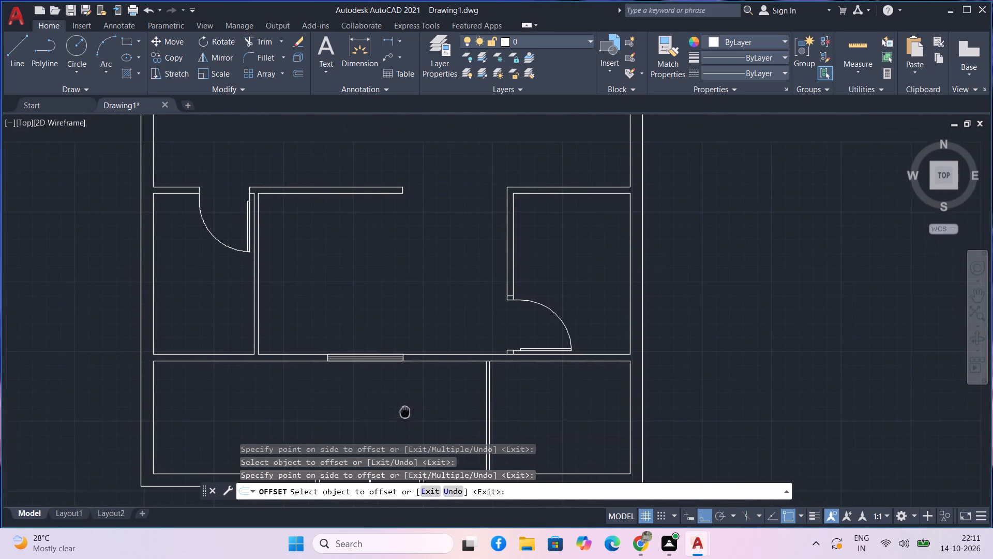
scroll(425, 272, "down", 1)
middle_click_drag(426, 273, 422, 311)
middle_click_drag(422, 322, 422, 327)
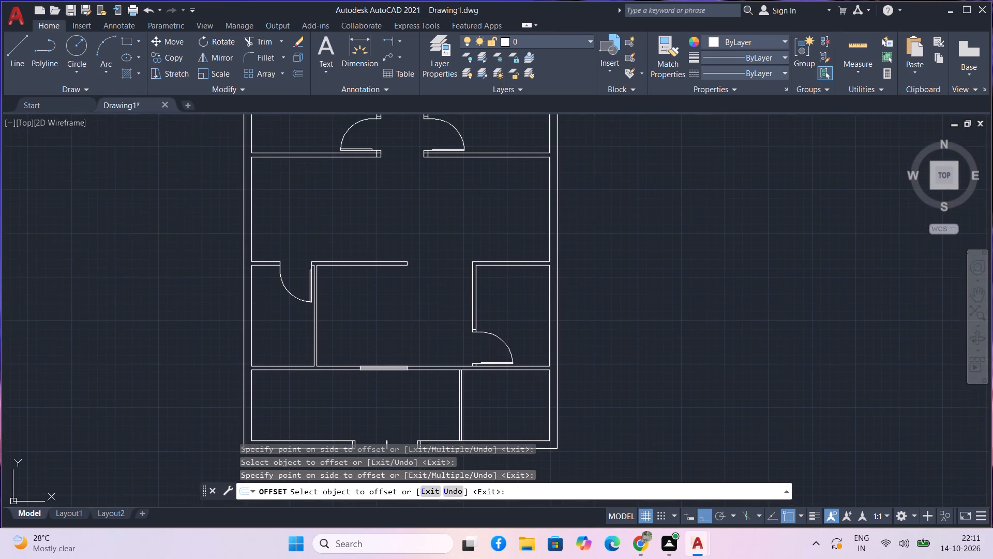
middle_click_drag(422, 327, 421, 332)
middle_click_drag(421, 319, 414, 342)
scroll(415, 341, "down", 1)
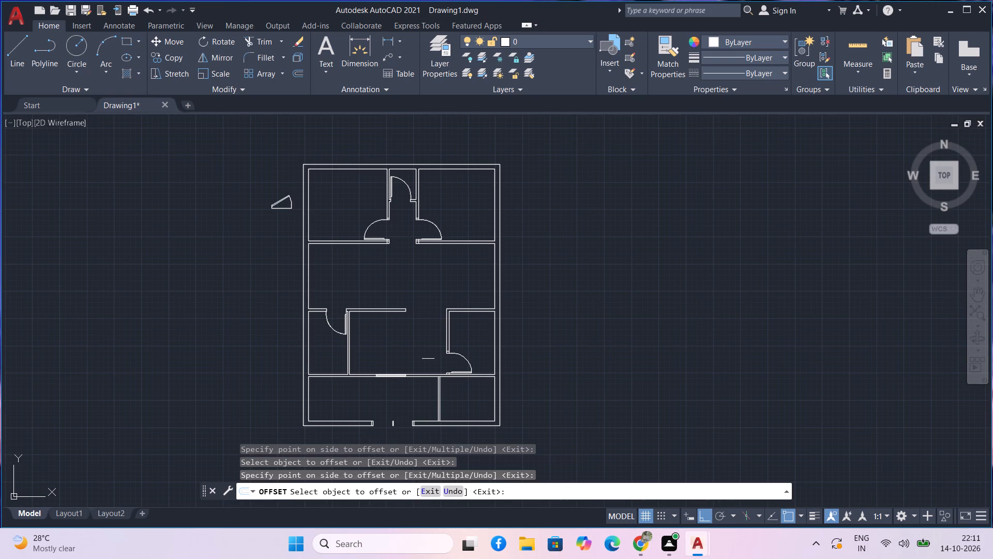
middle_click_drag(421, 355, 390, 369)
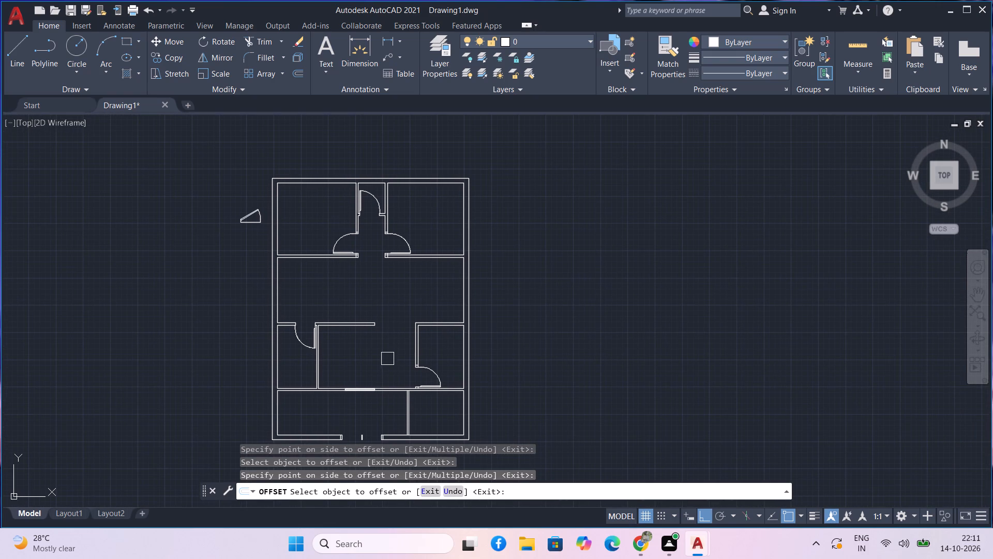
middle_click_drag(418, 301, 412, 314)
key("Escape")
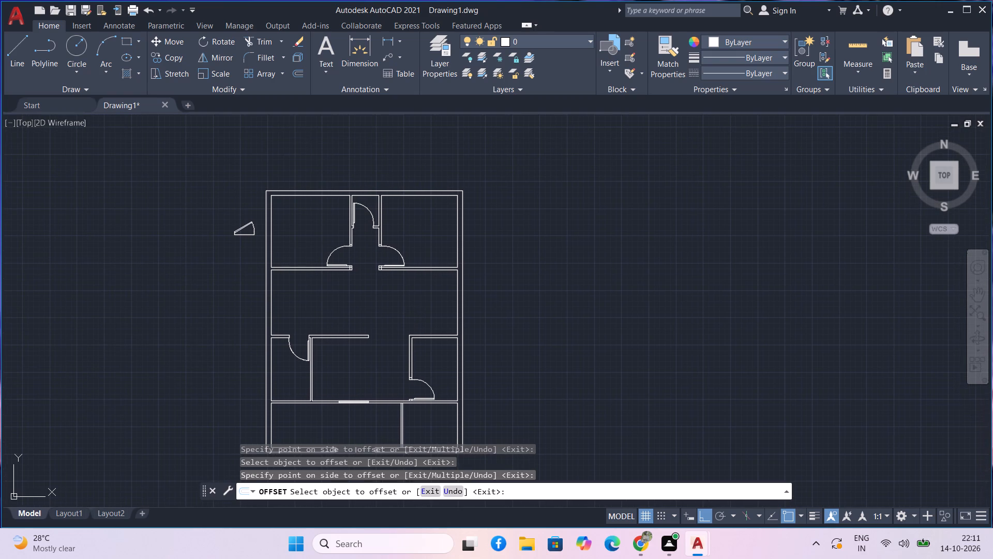
key("Escape")
Draw a narrow rectangle inside the upper-right room, along its bottom wall from about mid-wall to the outer right wall.
type("rec")
key("space")
scroll(422, 262, "up", 2)
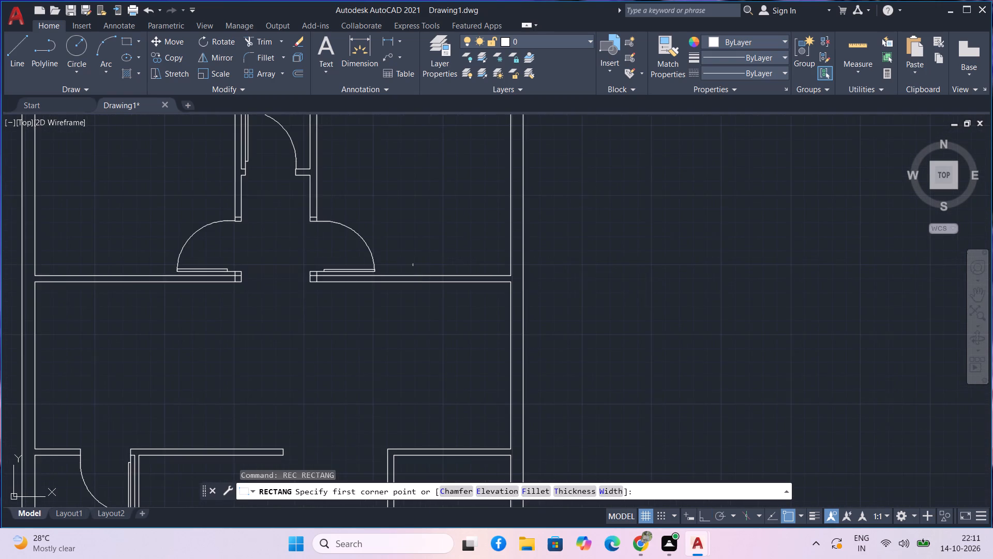
scroll(408, 268, "up", 2)
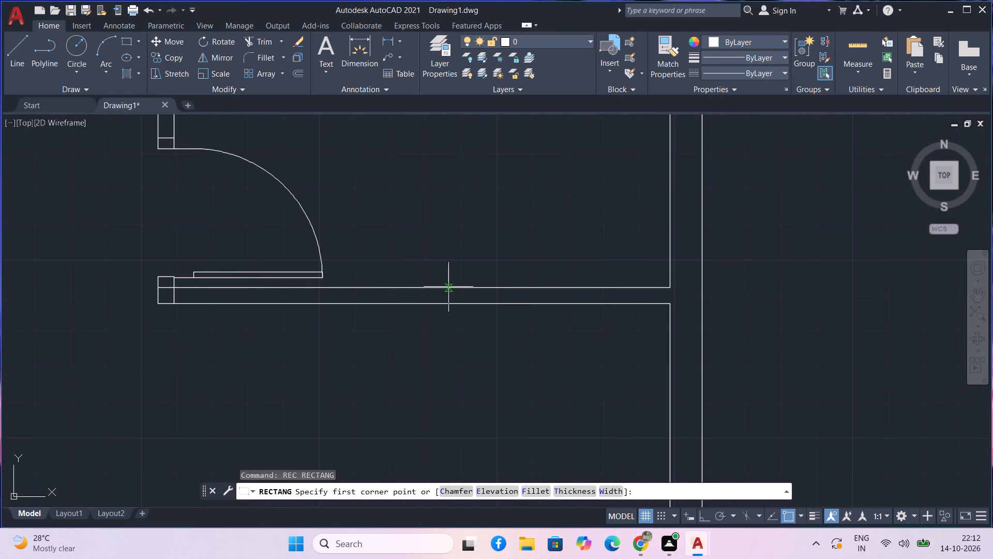
left_click(448, 287)
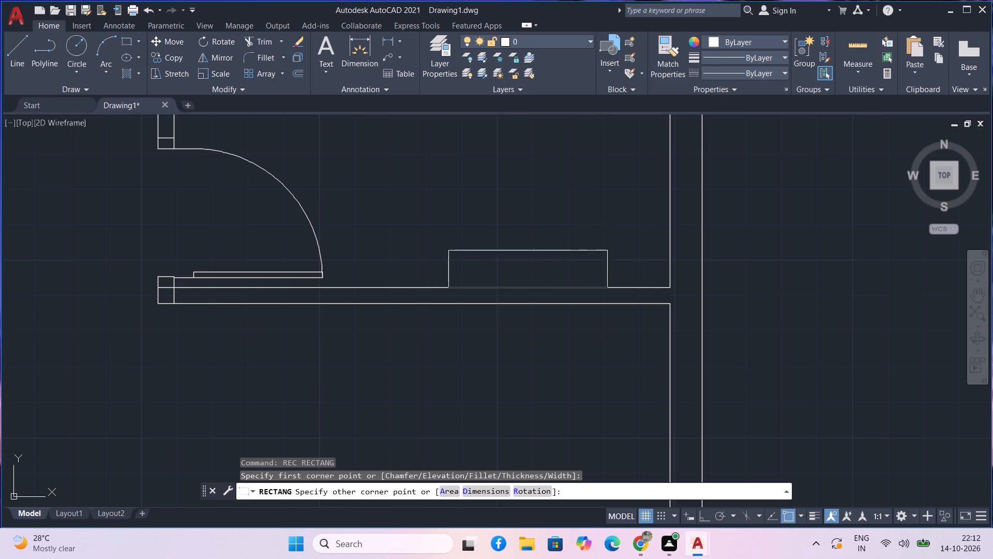
left_click(669, 258)
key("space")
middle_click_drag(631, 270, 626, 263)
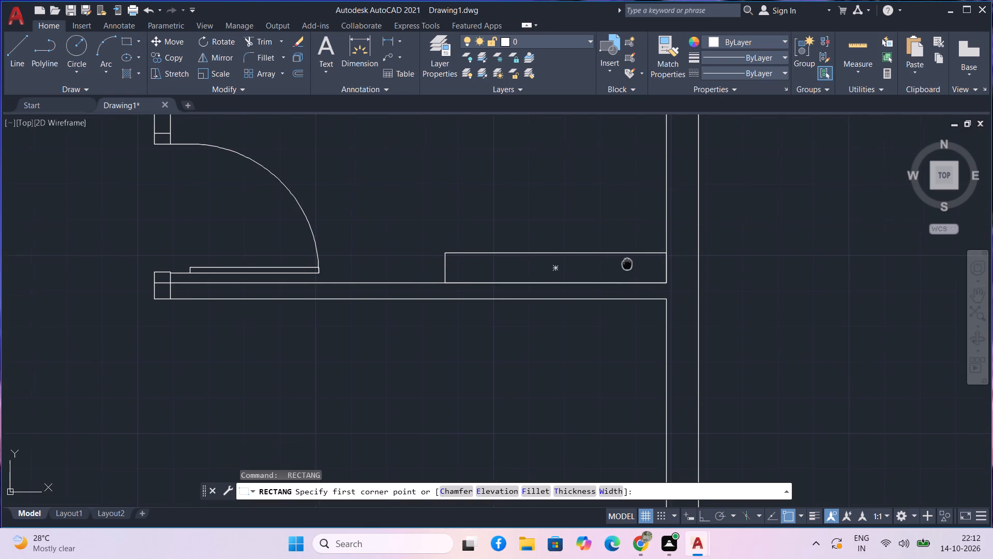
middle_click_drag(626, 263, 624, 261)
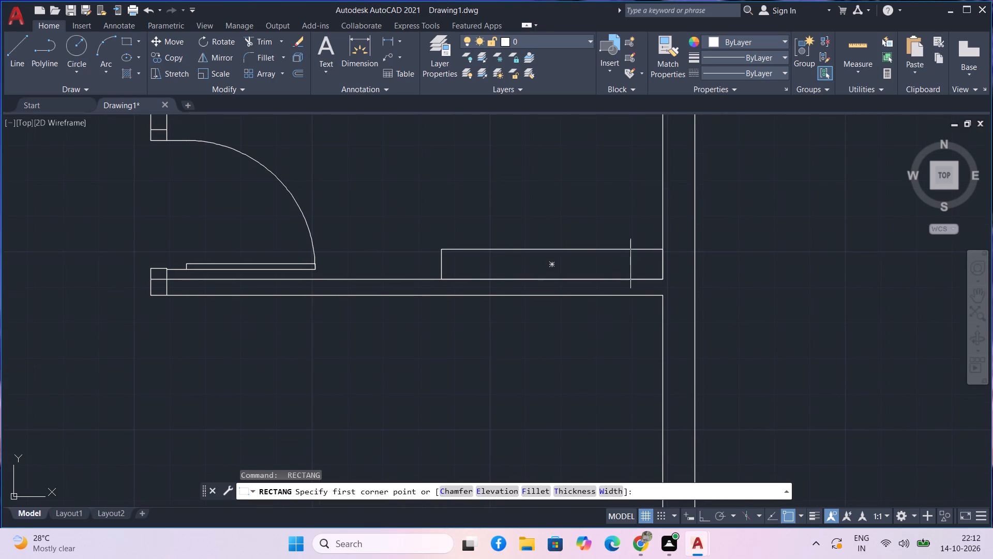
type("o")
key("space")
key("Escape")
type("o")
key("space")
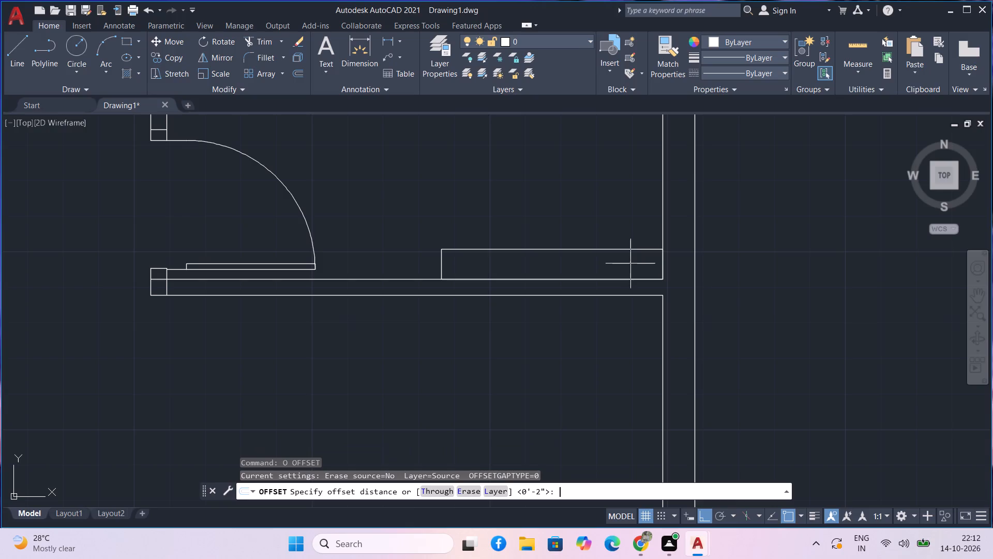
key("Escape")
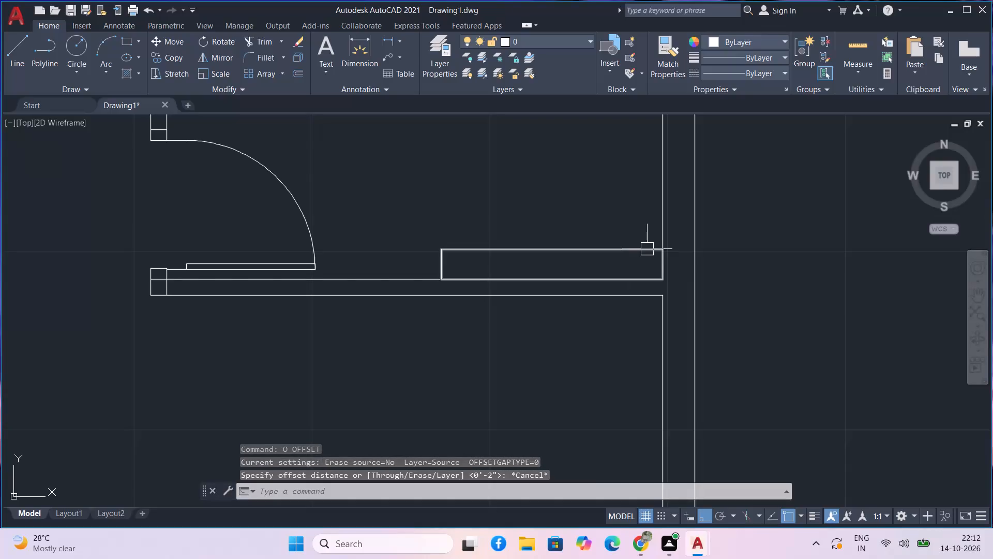
Explode the narrow rectangle in the upper-right room into separate lines.
left_click(614, 261)
left_click(578, 248)
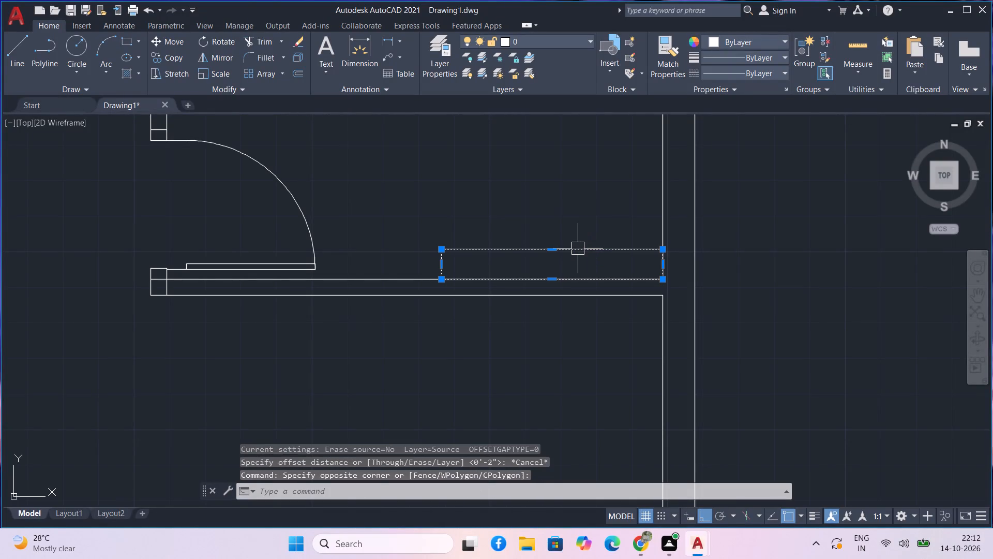
type("x")
key("space")
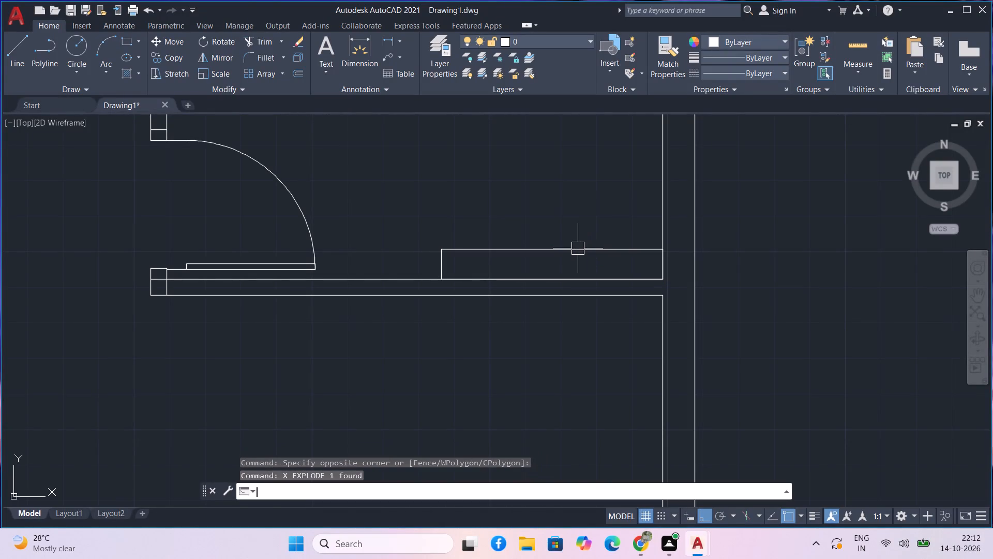
Offset the exploded rectangle's right edge repeatedly leftward at 2" spacing with the Multiple option, filling its full length with parallel vertical lines.
type("o")
key("space")
middle_click_drag(577, 251, 569, 237)
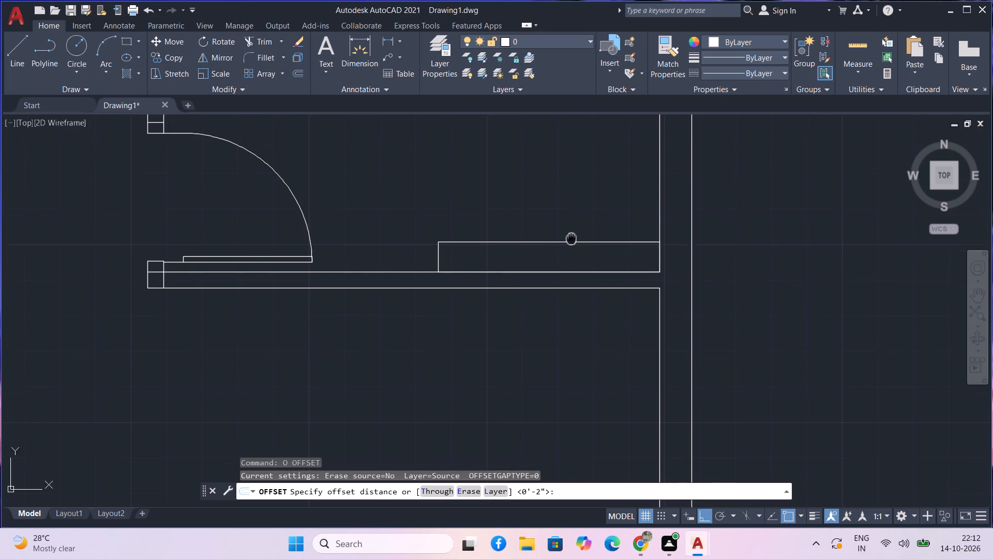
middle_click_drag(569, 237, 502, 229)
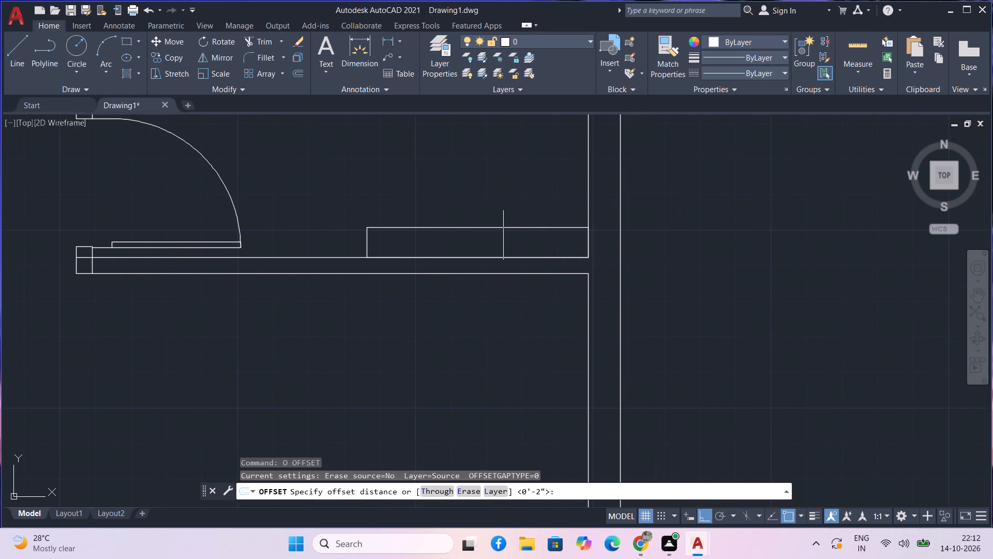
key("2")
key("Return")
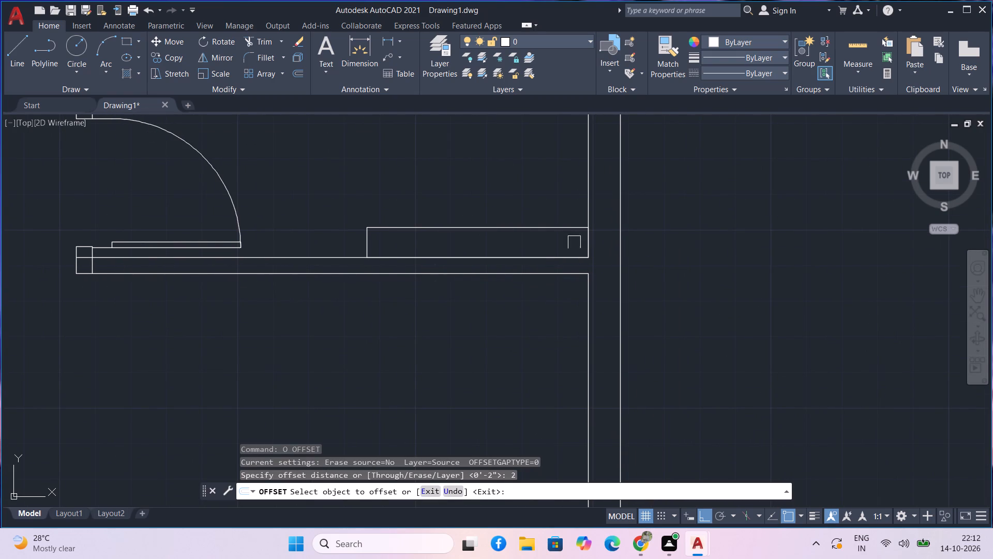
left_click(588, 242)
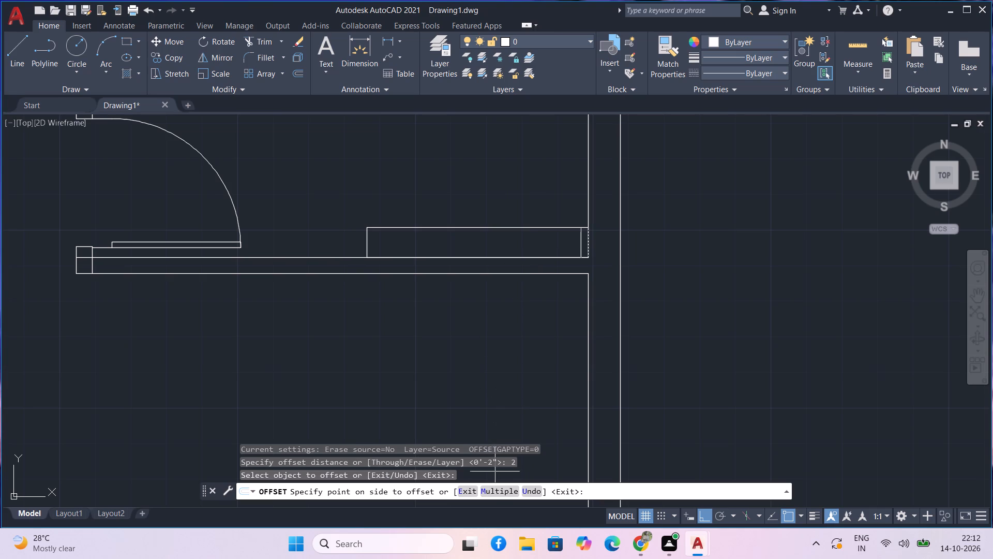
left_click(495, 497)
left_click(495, 492)
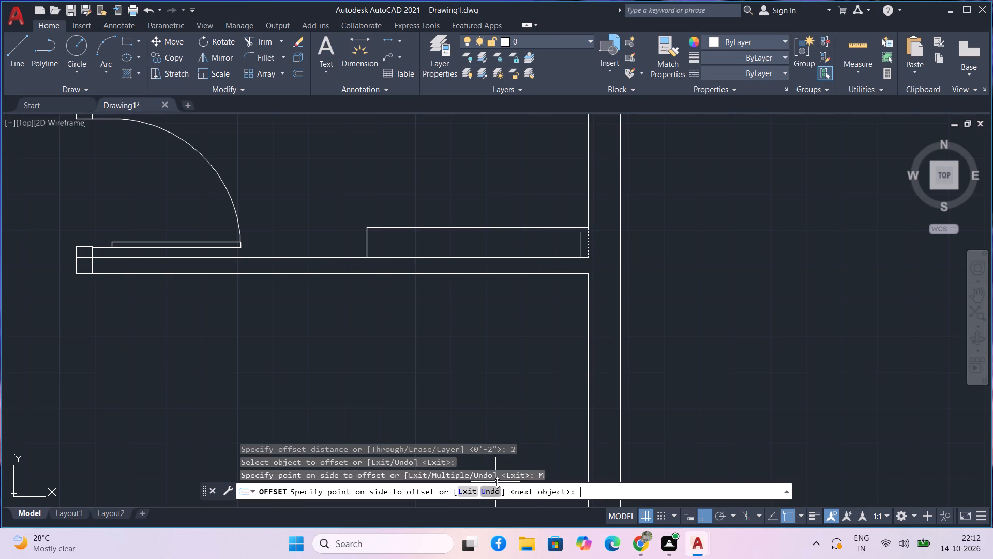
left_click(434, 240)
left_click(432, 241)
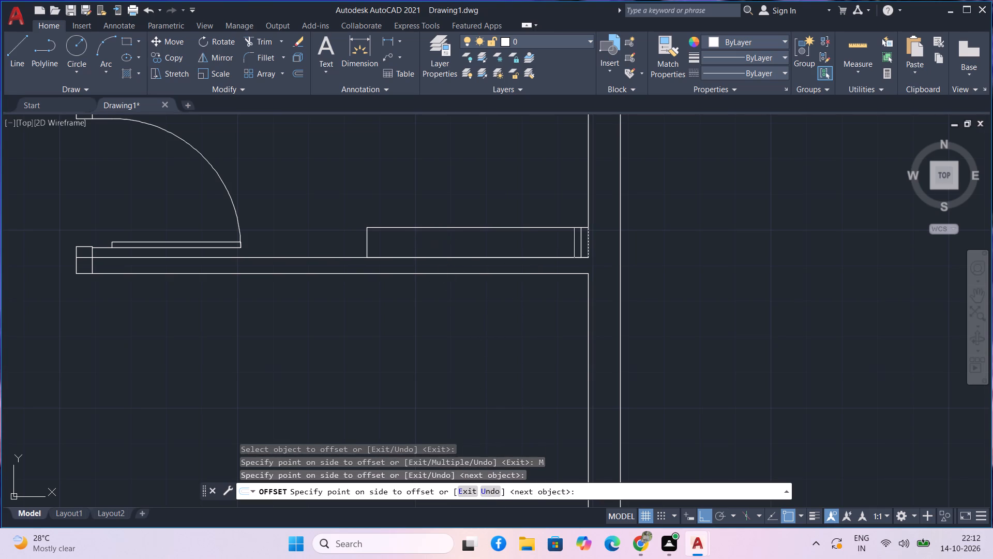
left_click(426, 242)
left_click(418, 242)
left_click_drag(418, 242, 412, 242)
double_click(411, 242)
triple_click(403, 242)
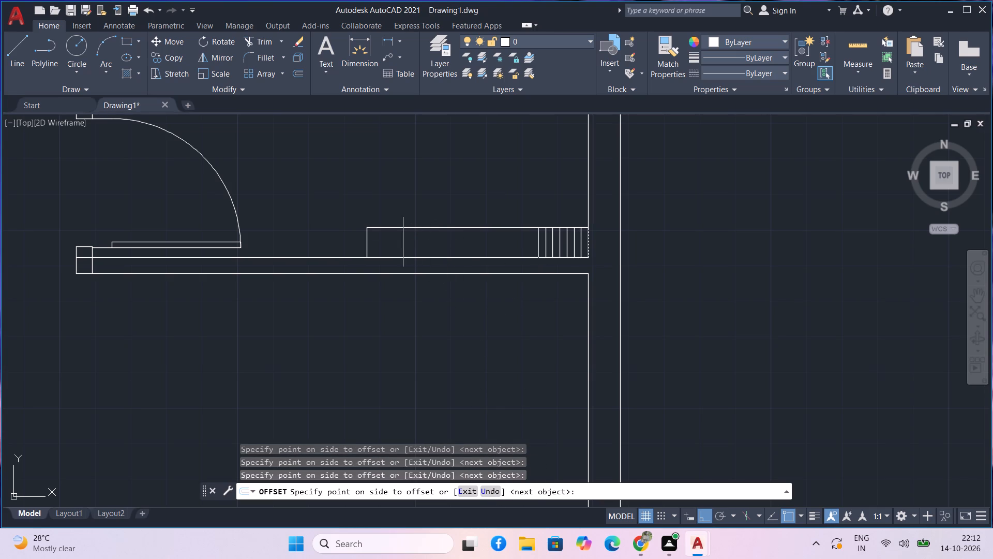
triple_click(403, 242)
triple_click(403, 242)
double_click(403, 242)
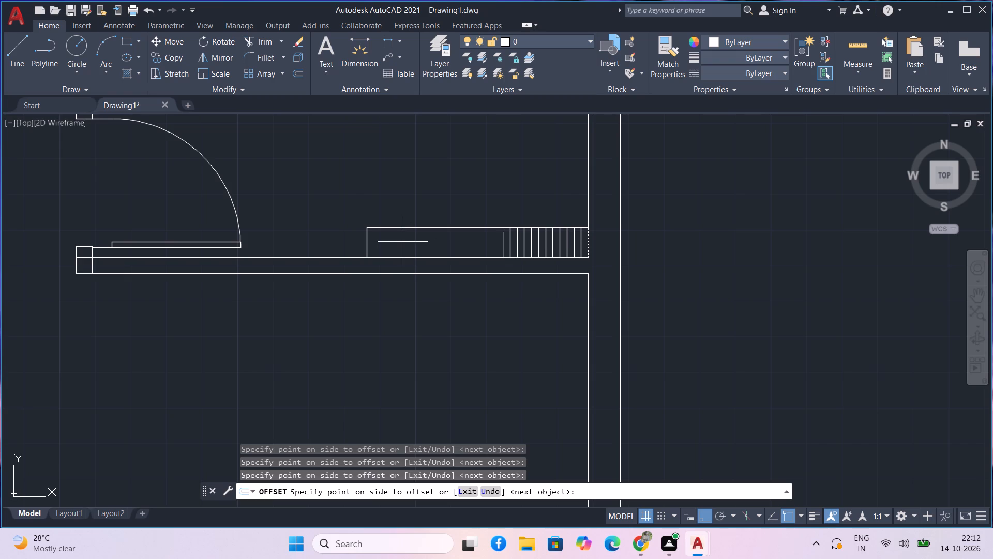
left_click(403, 242)
left_click(403, 242)
double_click(403, 242)
triple_click(400, 242)
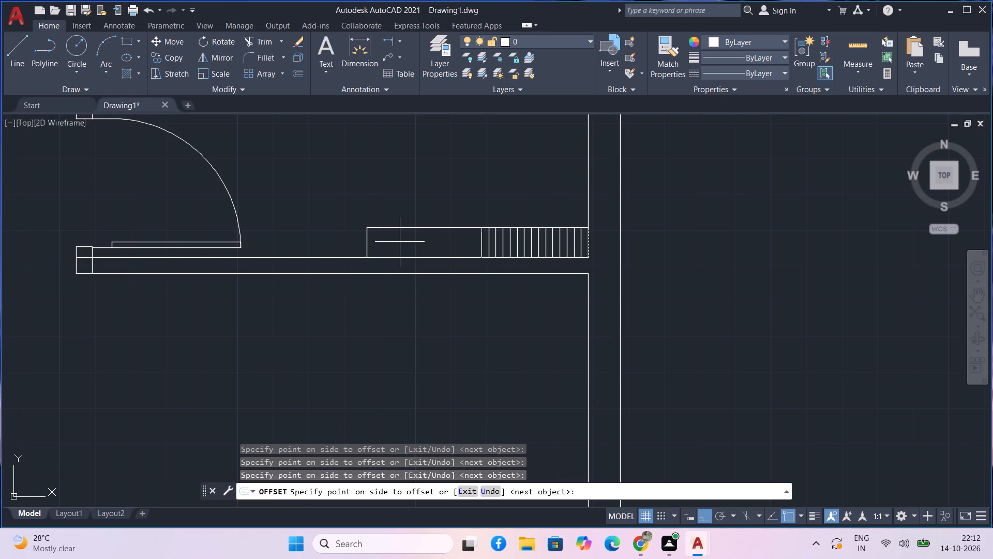
triple_click(399, 242)
triple_click(390, 242)
triple_click(390, 242)
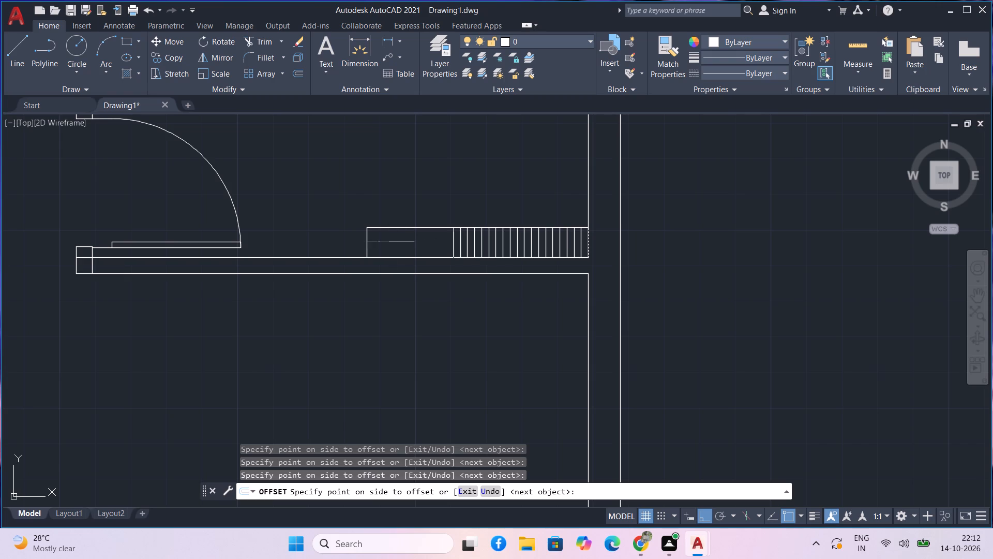
triple_click(390, 242)
left_click(389, 242)
triple_click(385, 243)
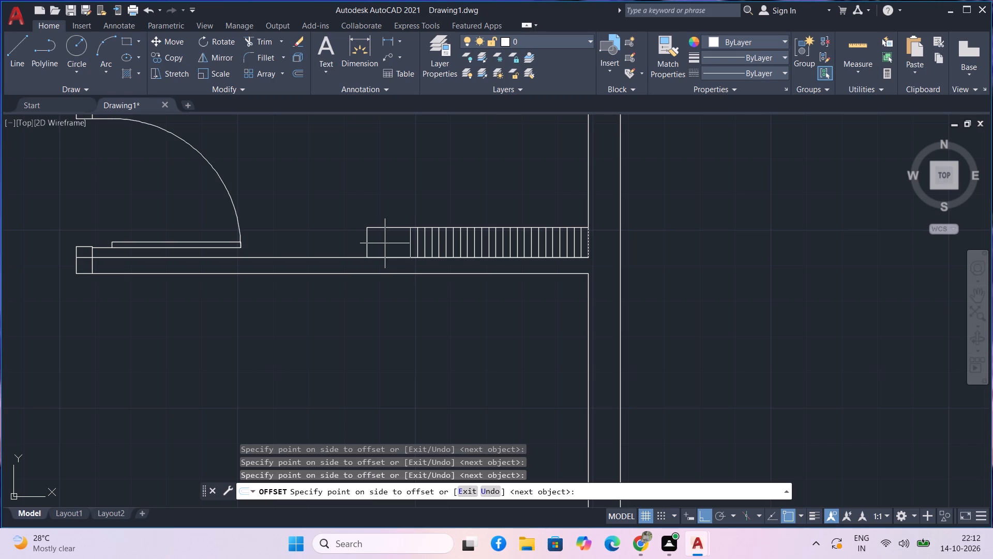
left_click(384, 243)
triple_click(382, 243)
triple_click(371, 243)
left_click(351, 244)
left_click(343, 244)
left_click(343, 244)
left_click(336, 244)
key("space")
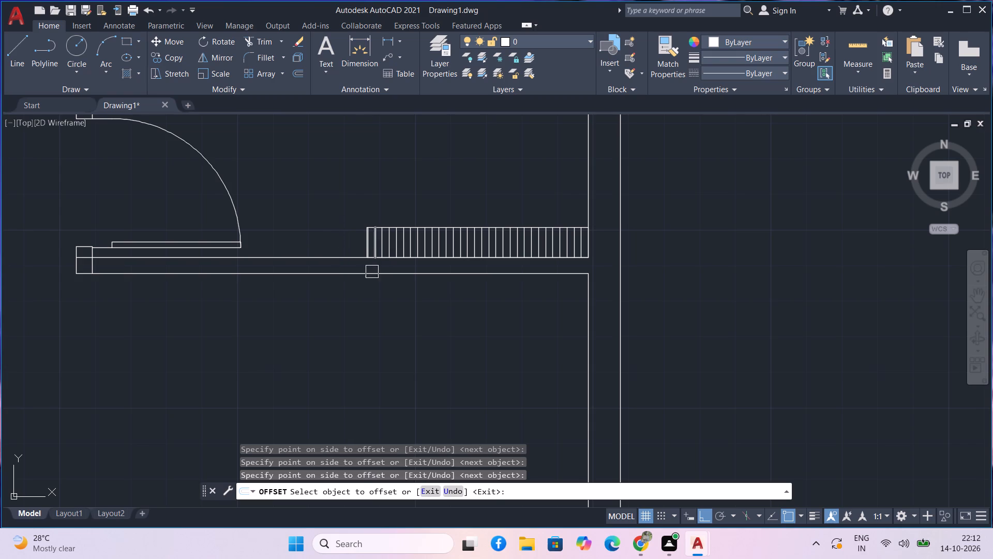
Trim away the last offset line lying just inside the left edge of the striped rectangle.
scroll(381, 235, "up", 4)
key("Escape")
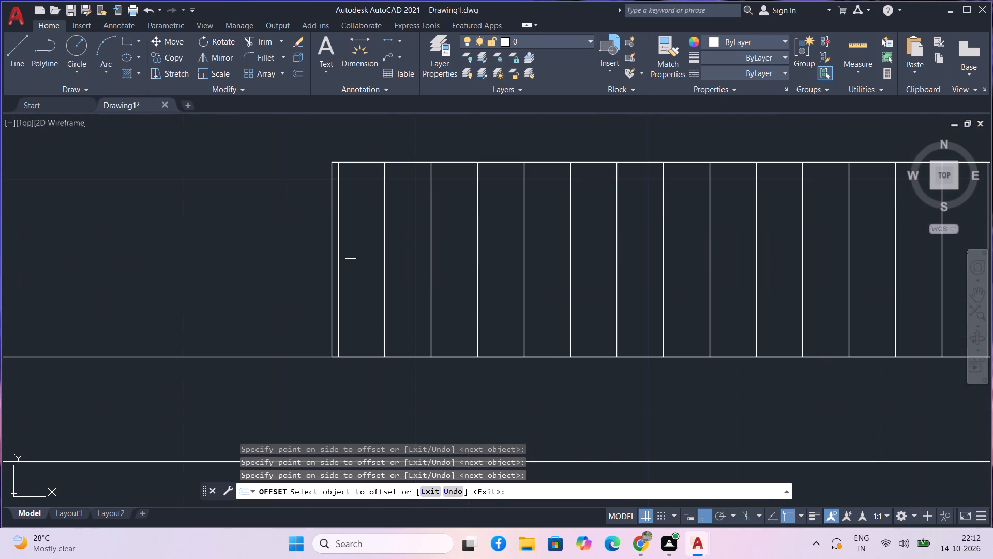
type("tr")
key("space")
left_click(344, 260)
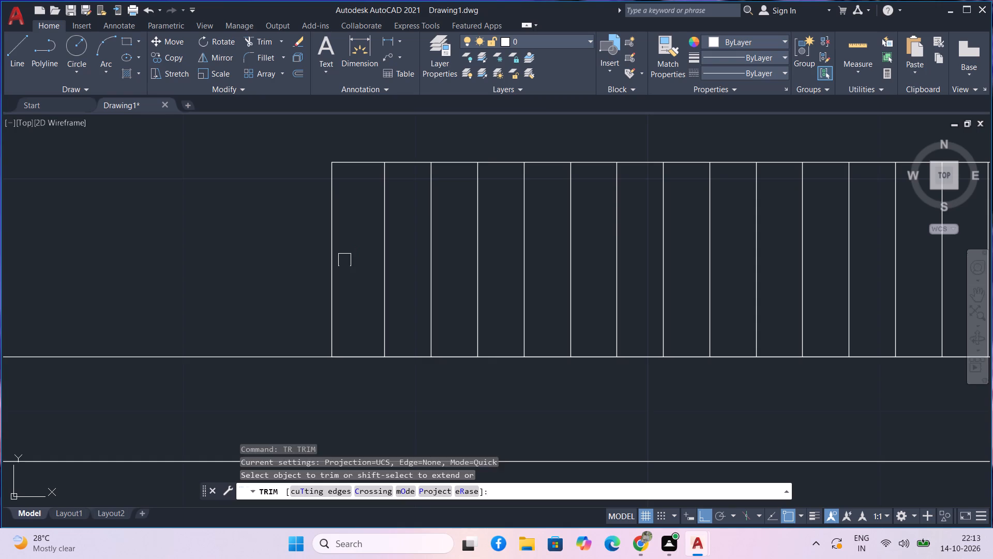
Draw a horizontal line through the striped rectangle in the upper-right room at about mid-height, from its first inner stripe to its last.
scroll(358, 269, "down", 1)
key("Escape")
type("l")
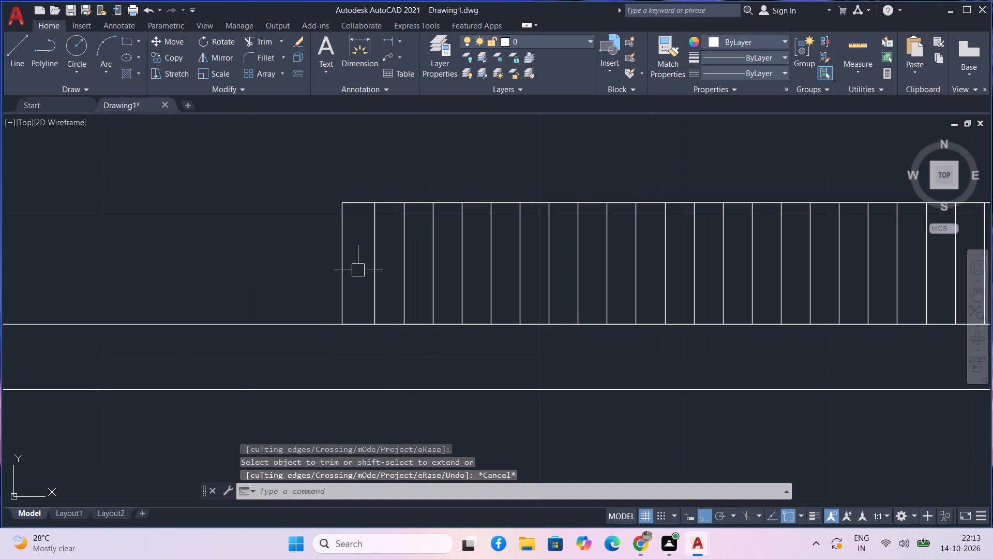
key("space")
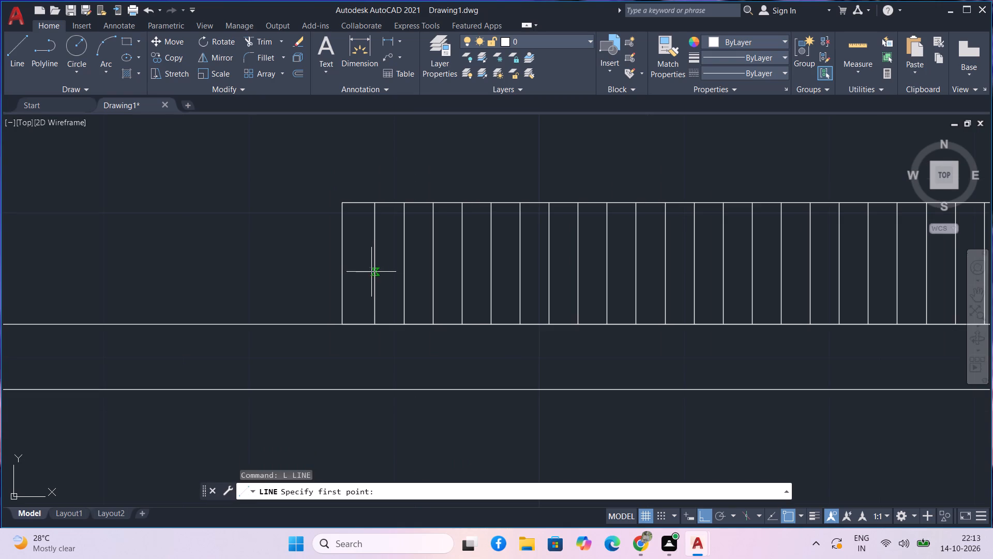
left_click(375, 271)
scroll(577, 277, "down", 2)
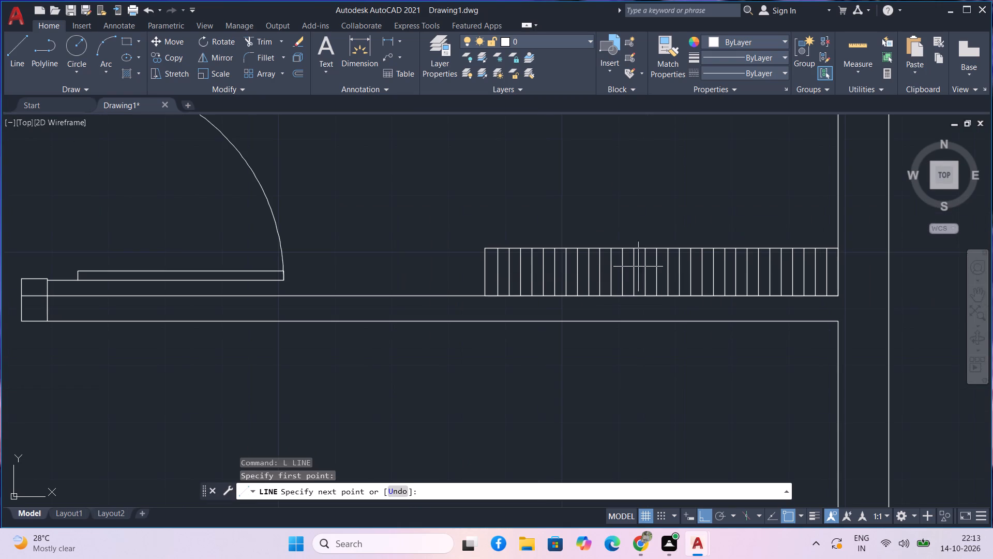
middle_click_drag(660, 270, 227, 279)
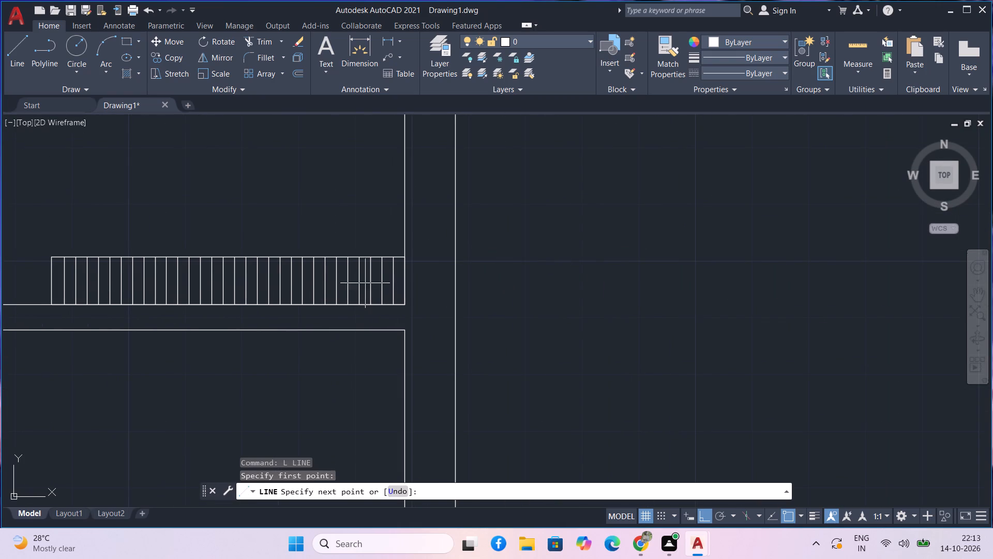
left_click(393, 286)
key("Escape")
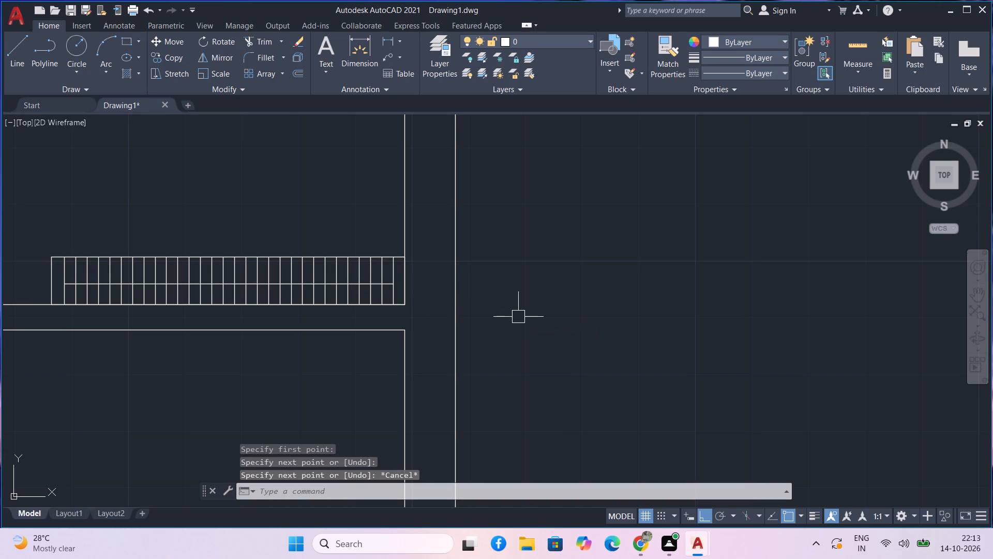
Draw a narrow rectangle in the upper-left room, along its bottom wall from the inner left corner to about two-fifths of the wall.
middle_click_drag(506, 308, 522, 301)
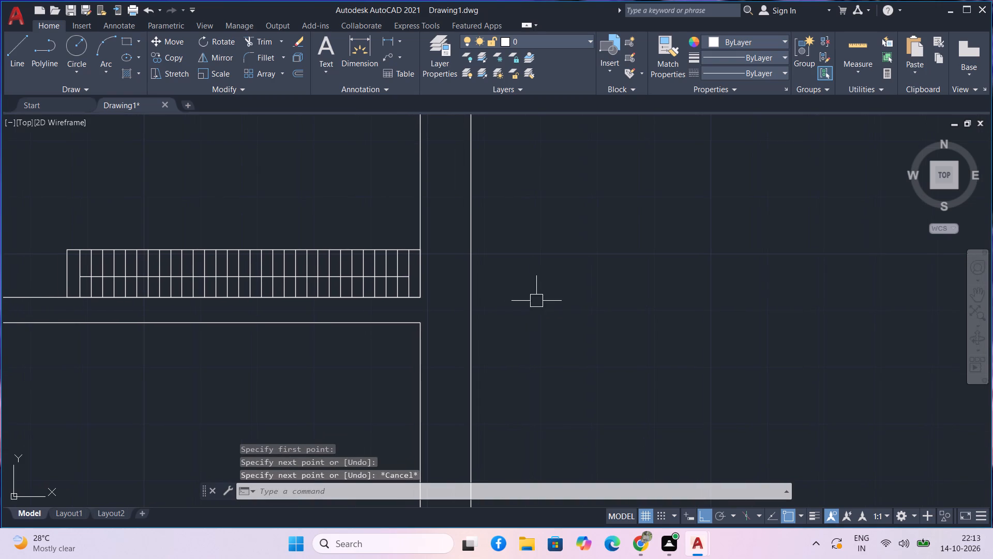
middle_click_drag(536, 301, 551, 322)
scroll(551, 322, "down", 1)
middle_click_drag(552, 327, 562, 285)
scroll(563, 295, "down", 2)
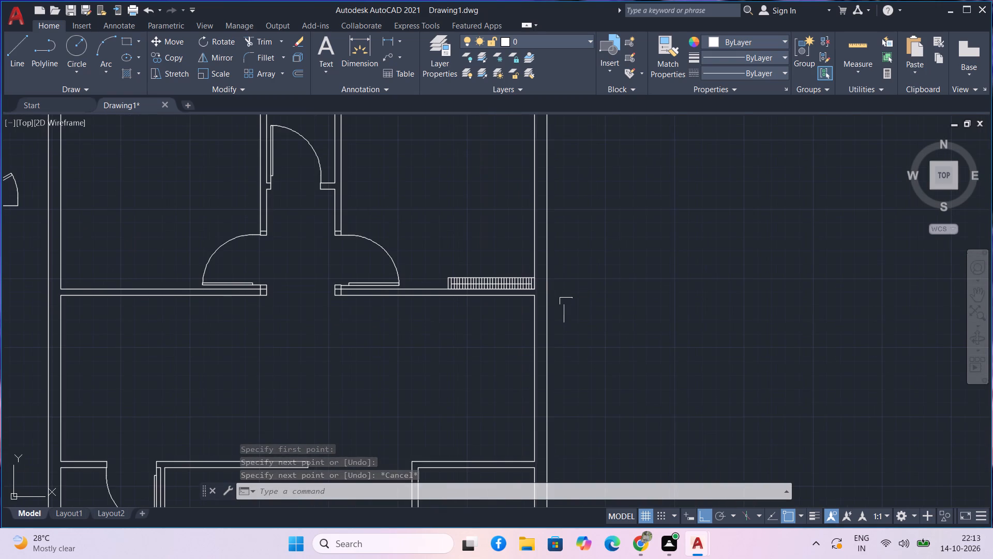
middle_click_drag(570, 313, 600, 348)
scroll(600, 348, "down", 1)
middle_click_drag(425, 378, 484, 367)
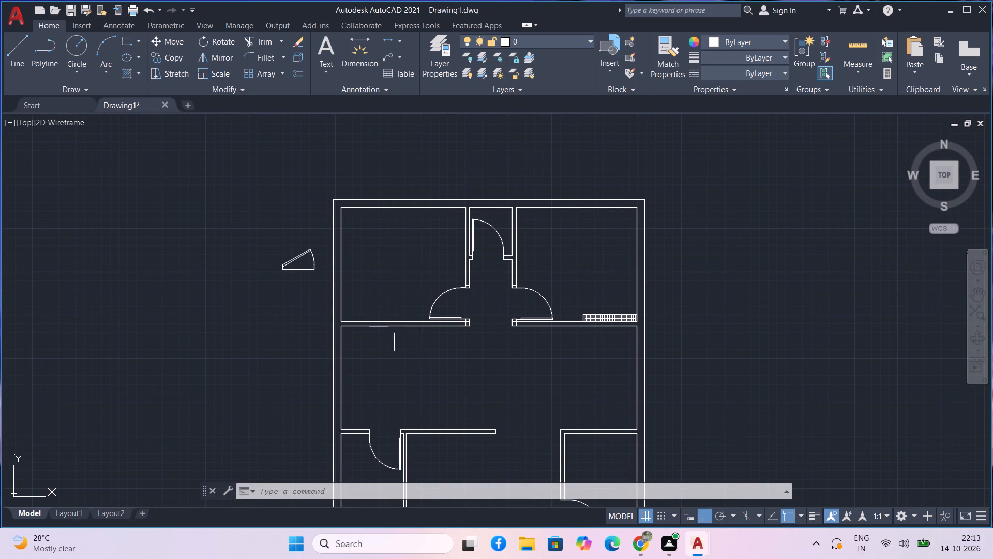
middle_click_drag(386, 366, 410, 363)
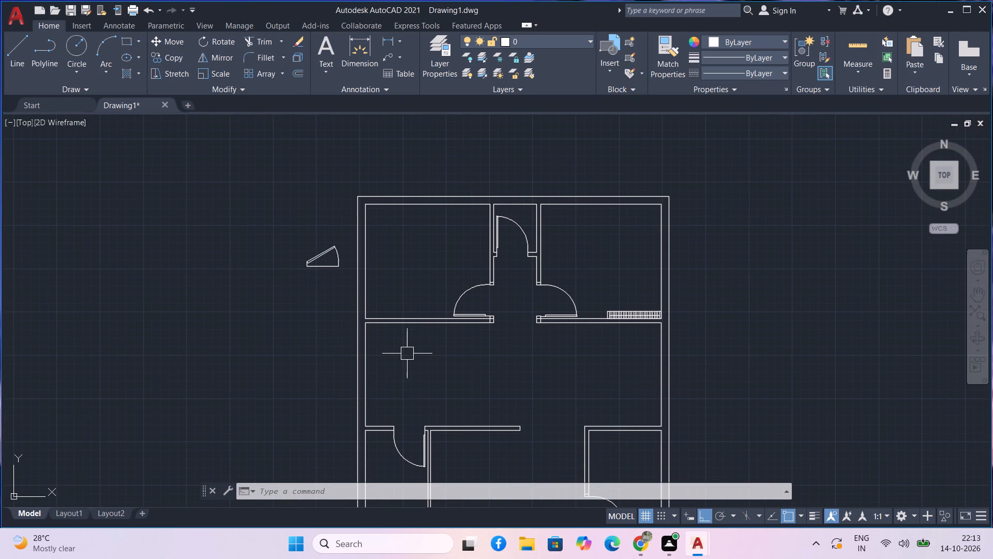
type("re")
type("c")
key("space")
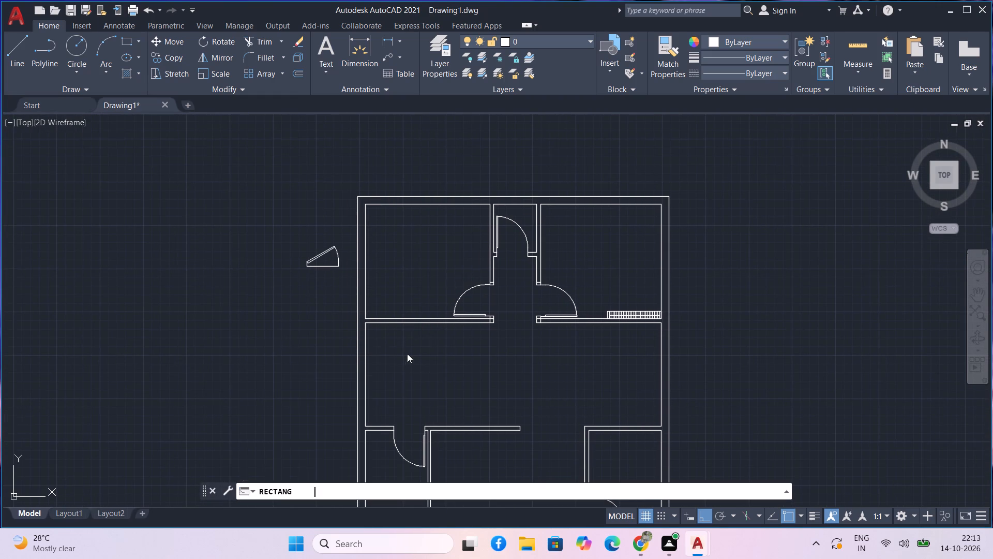
scroll(397, 306, "up", 3)
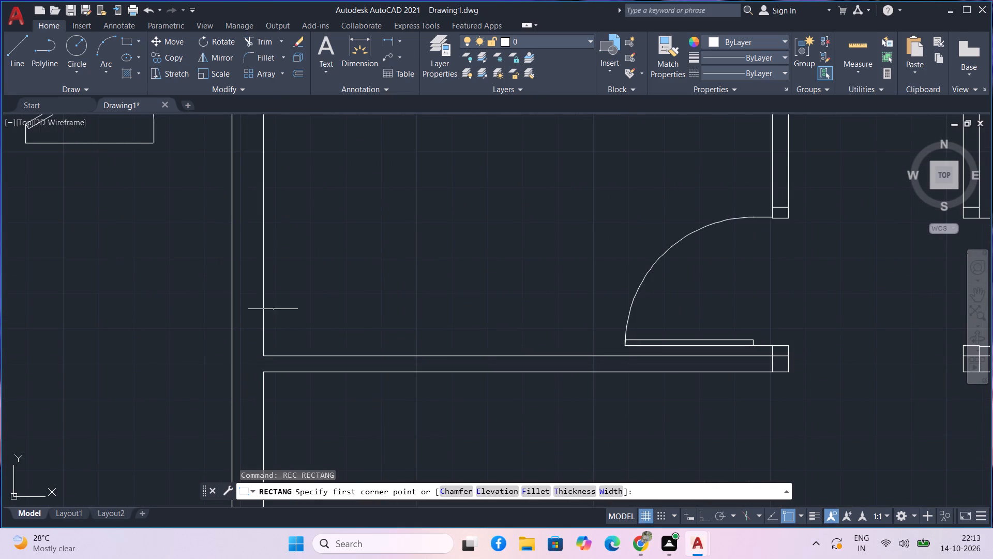
left_click(266, 354)
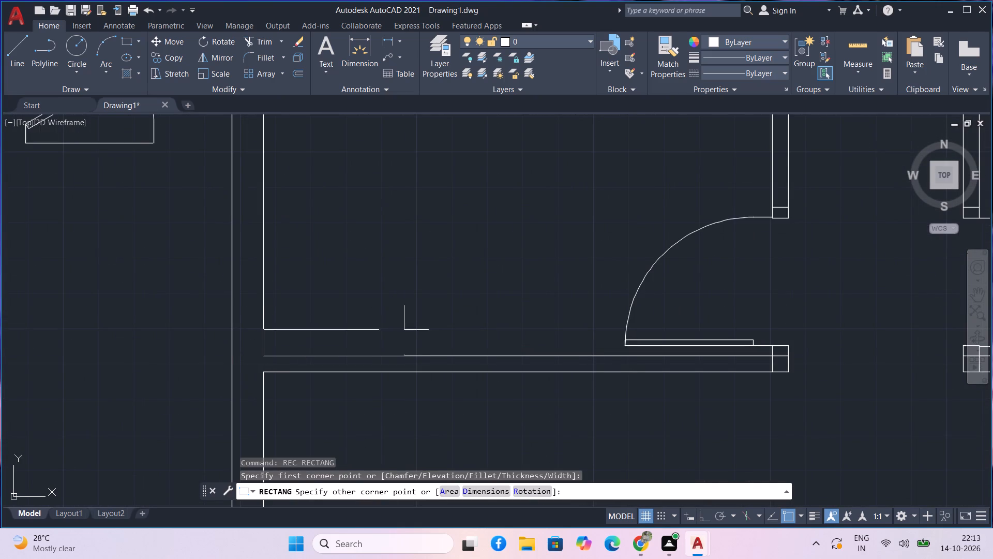
left_click(465, 327)
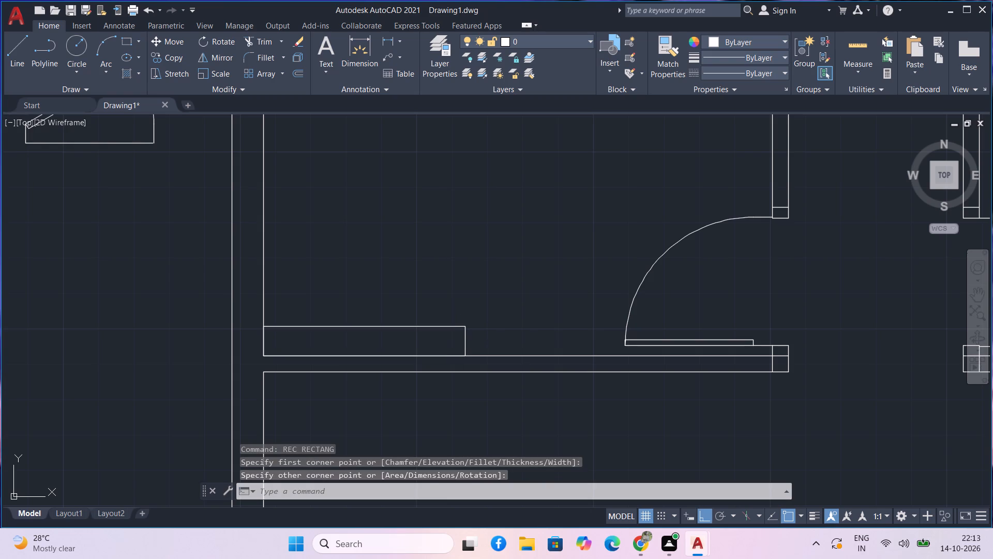
Explode the narrow rectangle in the upper-left room into separate lines.
left_click(444, 335)
left_click(437, 319)
key("x")
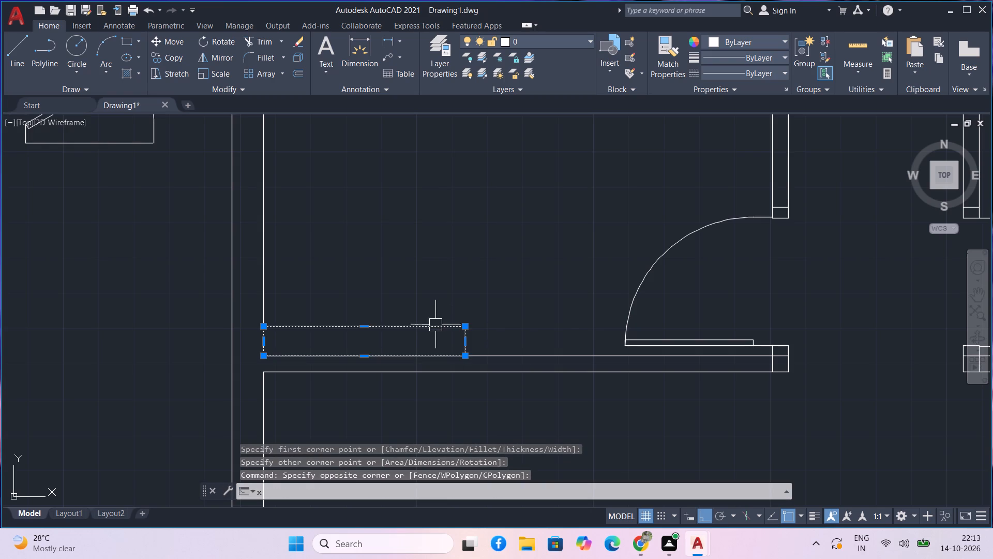
key("space")
left_click(435, 328)
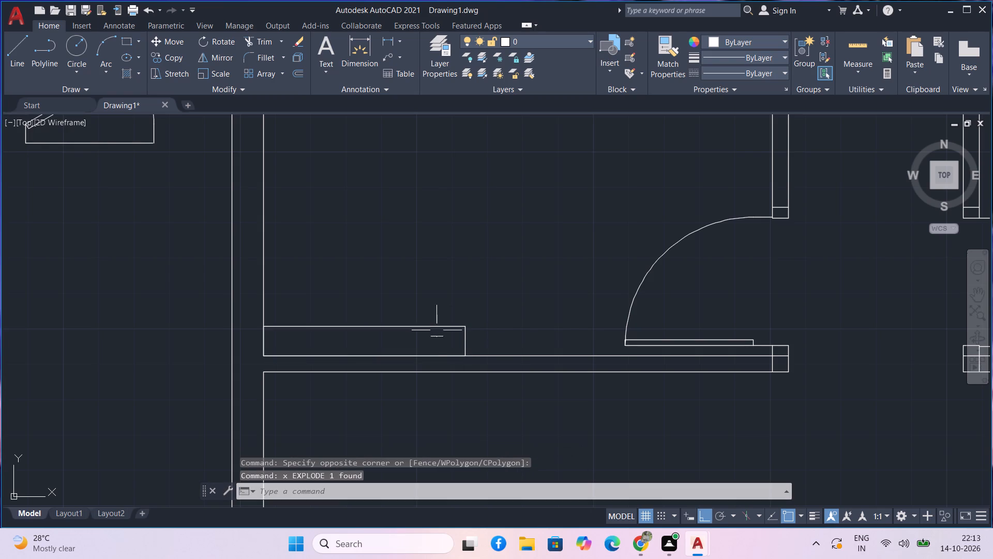
key("Escape")
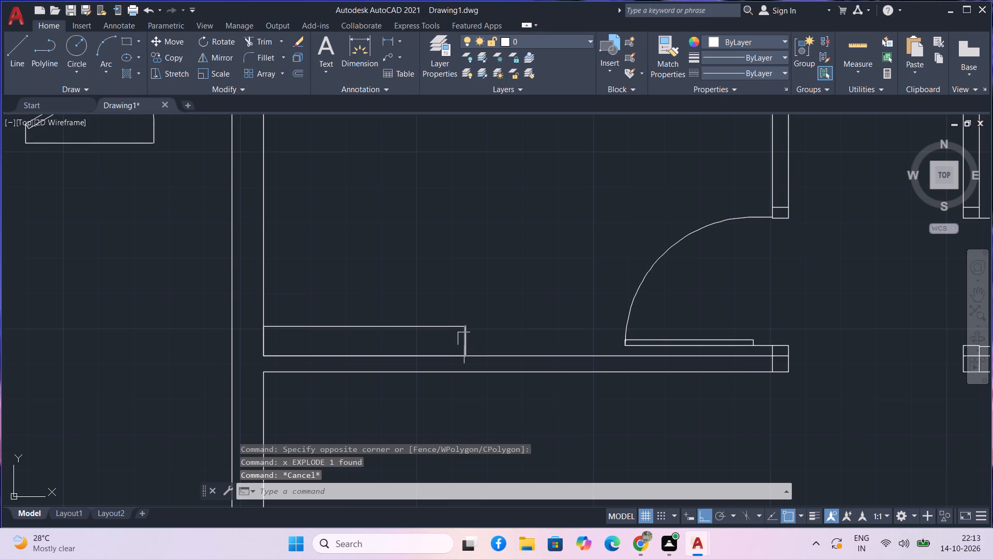
Offset the exploded rectangle's right edge repeatedly leftward at 2" spacing with the Multiple option, filling its full length with parallel vertical lines.
type("o")
key("space")
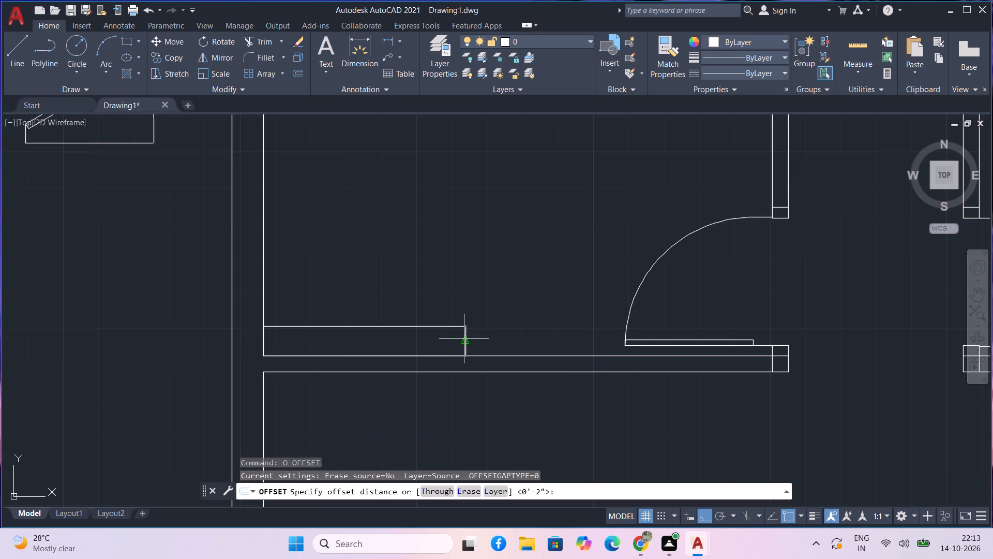
key("2")
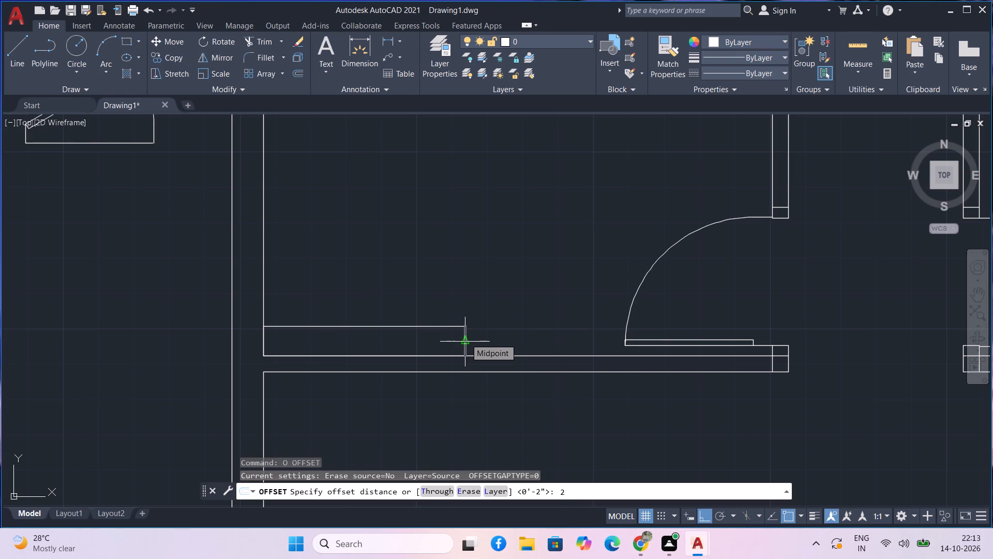
key("Return")
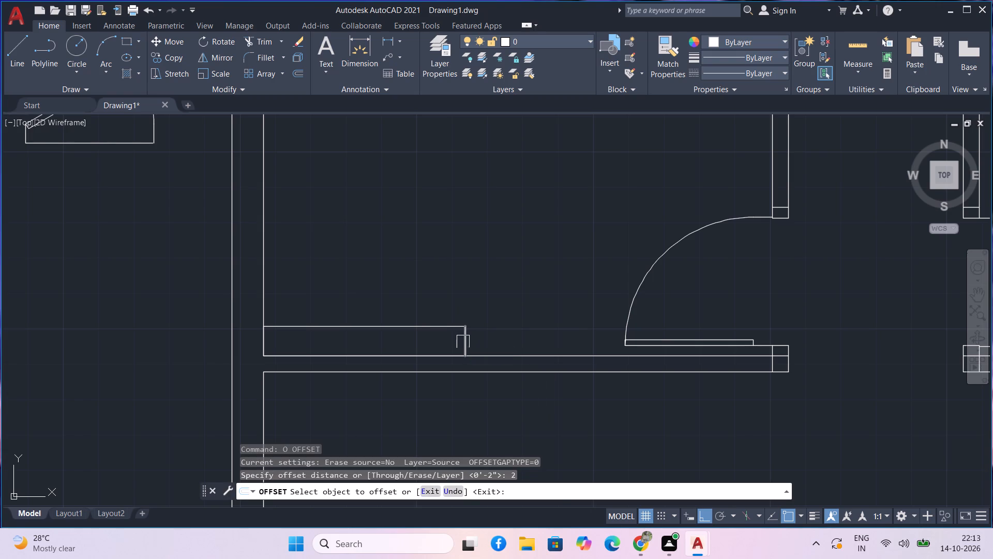
left_click(463, 344)
left_click(486, 486)
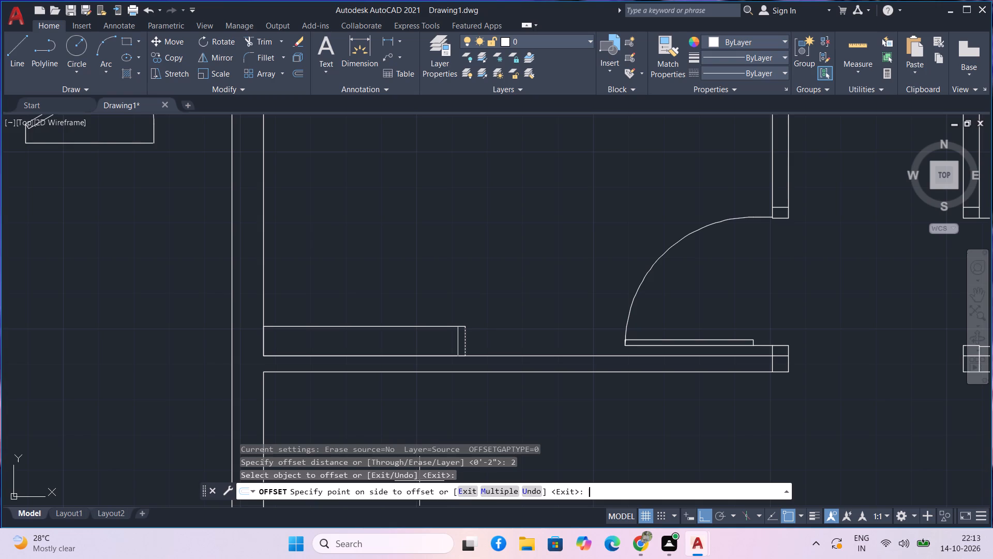
left_click(381, 340)
left_click_drag(369, 347, 364, 342)
left_click(362, 342)
left_click(348, 342)
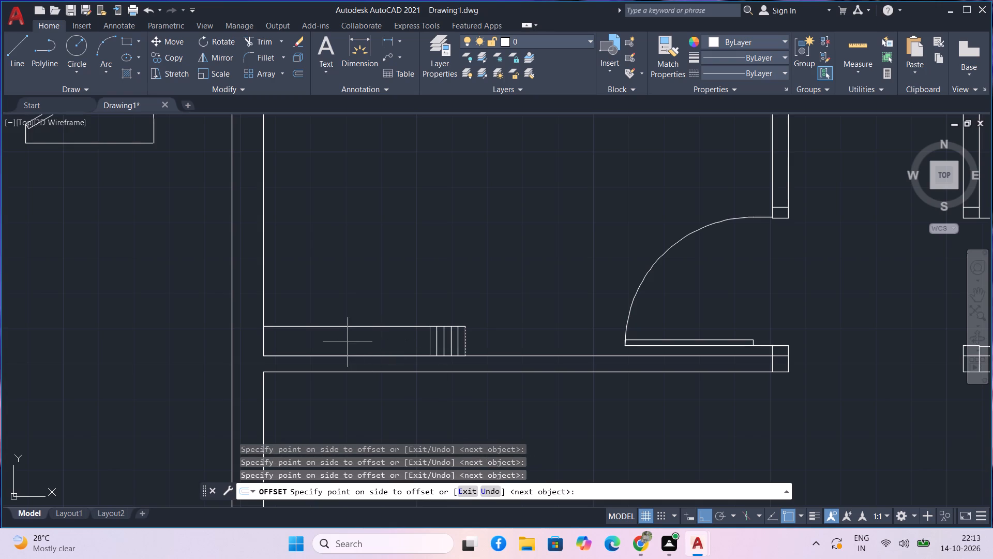
left_click_drag(347, 342, 333, 342)
left_click(327, 341)
left_click(322, 341)
triple_click(319, 340)
double_click(315, 340)
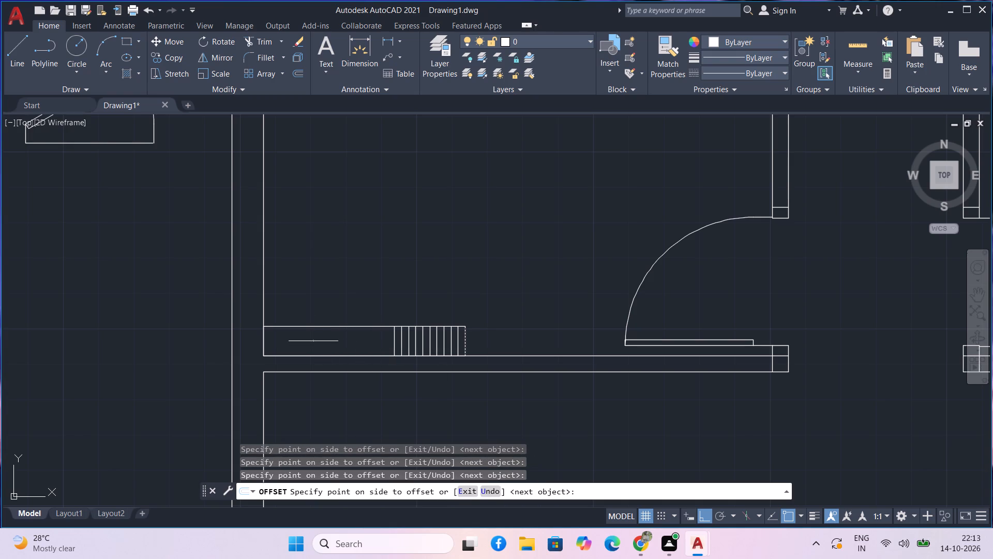
double_click(294, 343)
triple_click(284, 342)
left_click(280, 339)
double_click(274, 338)
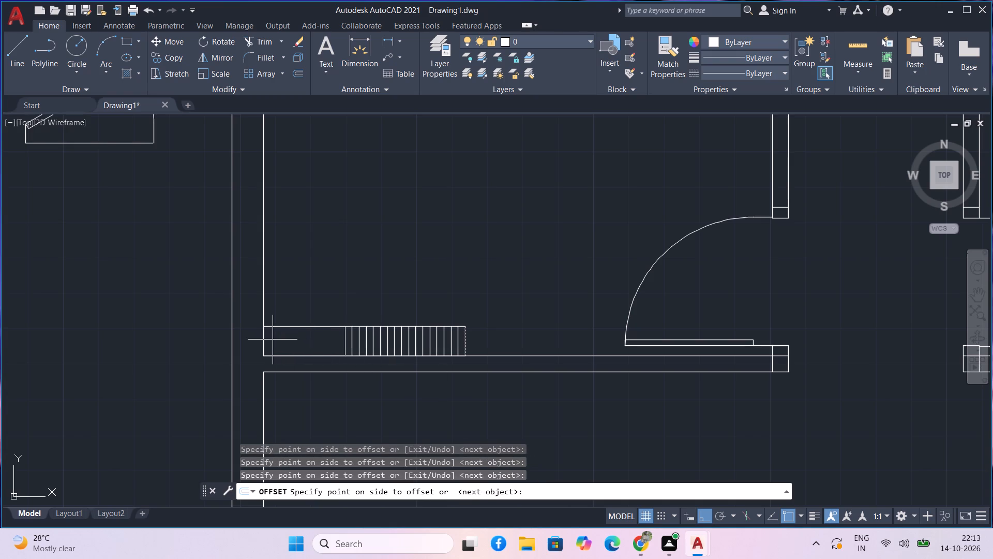
triple_click(272, 341)
left_click(257, 345)
left_click_drag(255, 345, 244, 345)
left_click_drag(214, 345, 205, 348)
double_click(178, 351)
left_click_drag(178, 351, 152, 352)
double_click(149, 352)
left_click_drag(143, 349, 138, 349)
left_click(130, 345)
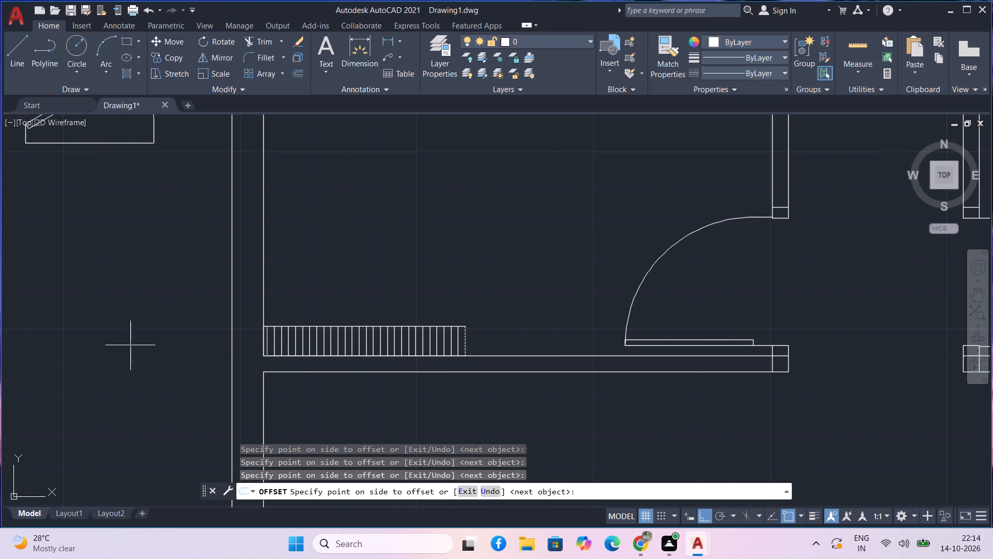
left_click(124, 344)
key("space")
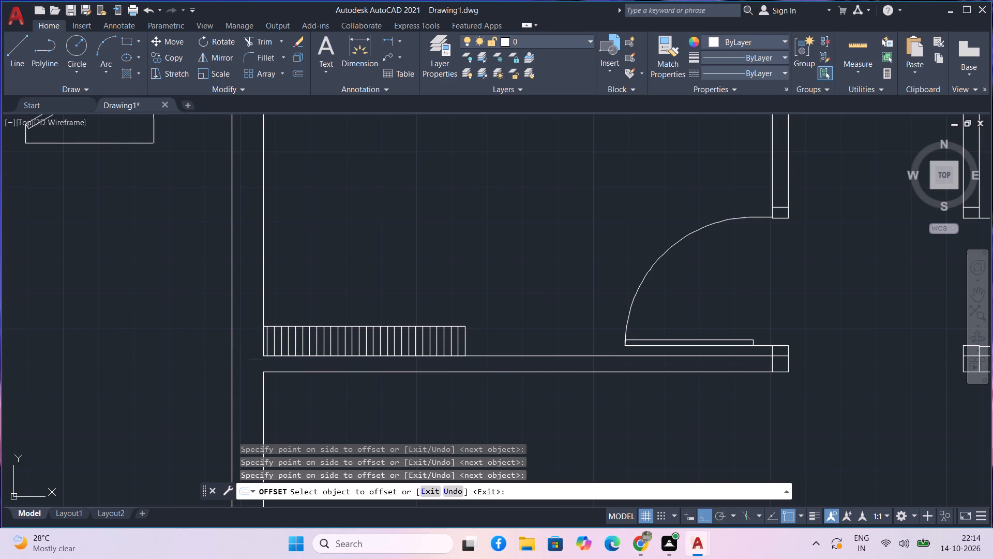
Delete the last offset line lying just inside the left edge of the upper-left room's striped rectangle.
scroll(255, 354, "up", 2)
type("tr")
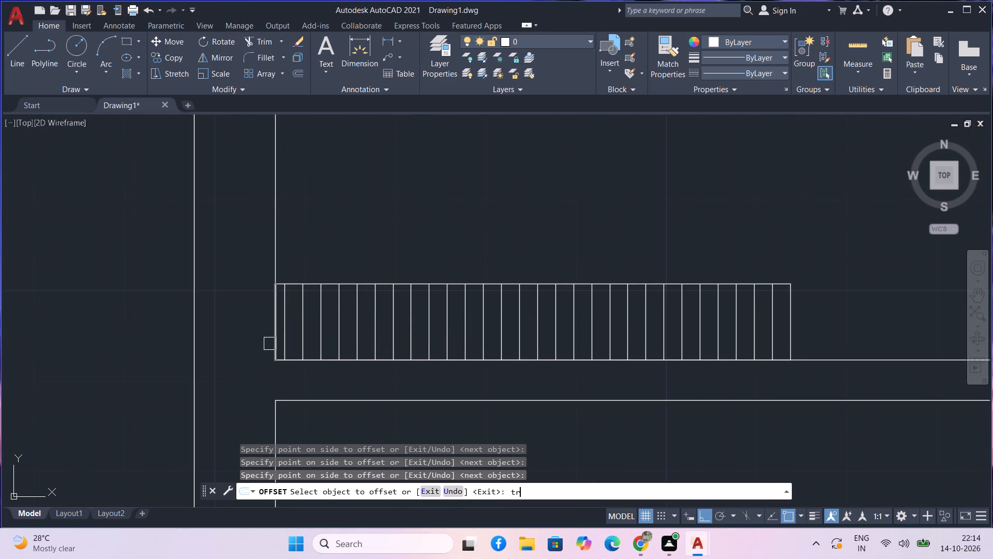
key("Escape")
key("grave")
type("tr")
key("space")
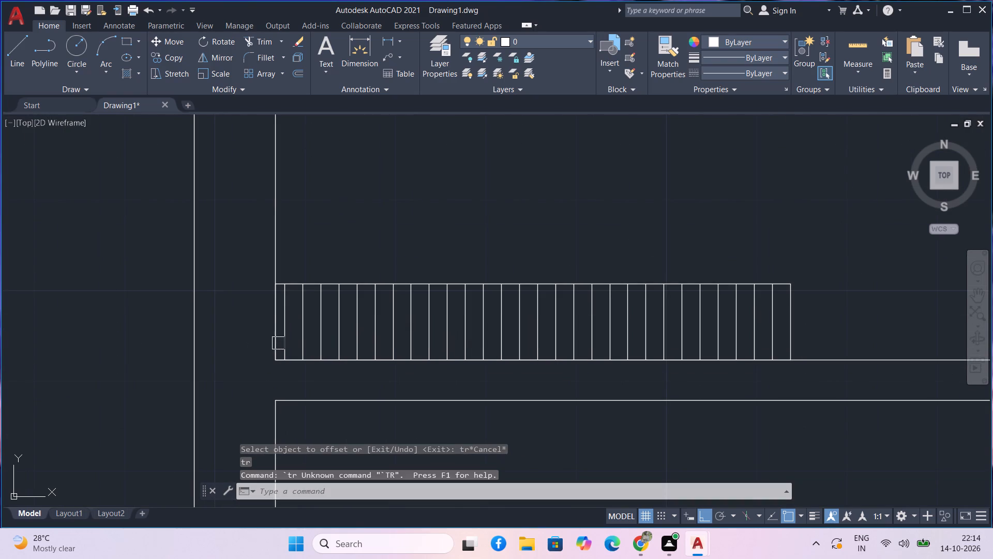
left_click(286, 339)
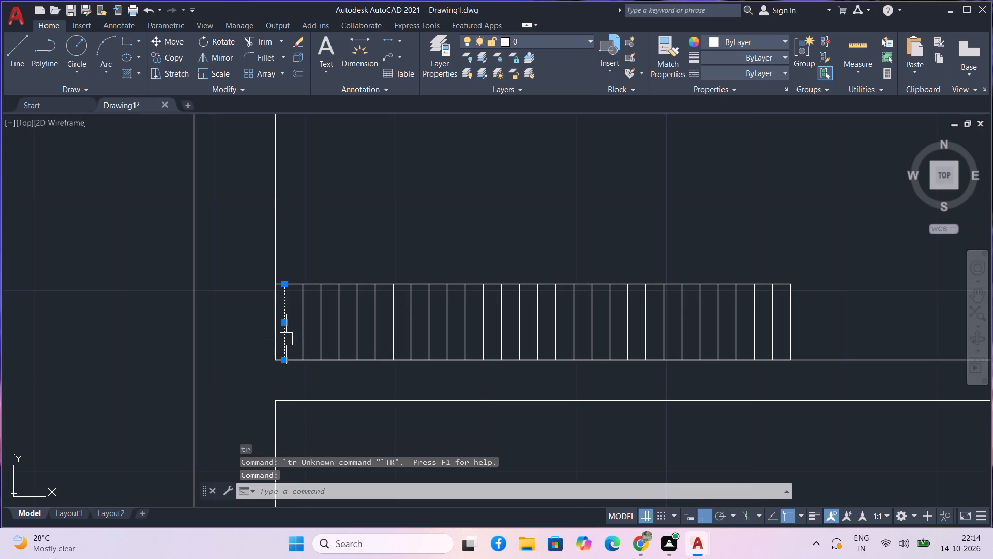
key("Delete")
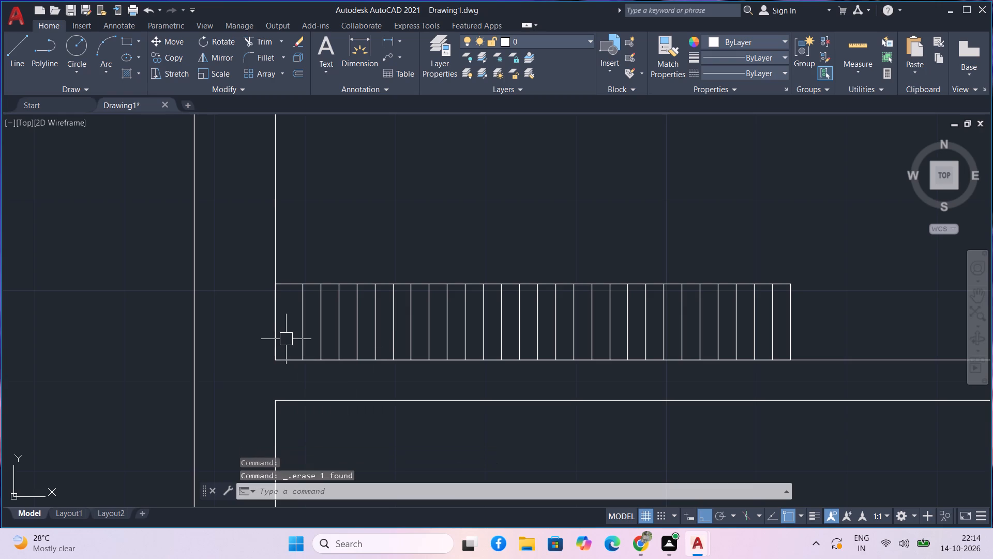
Draw a horizontal line through the upper-left striped rectangle slightly below mid-height, from its first inner stripe to its last.
type("l")
key("space")
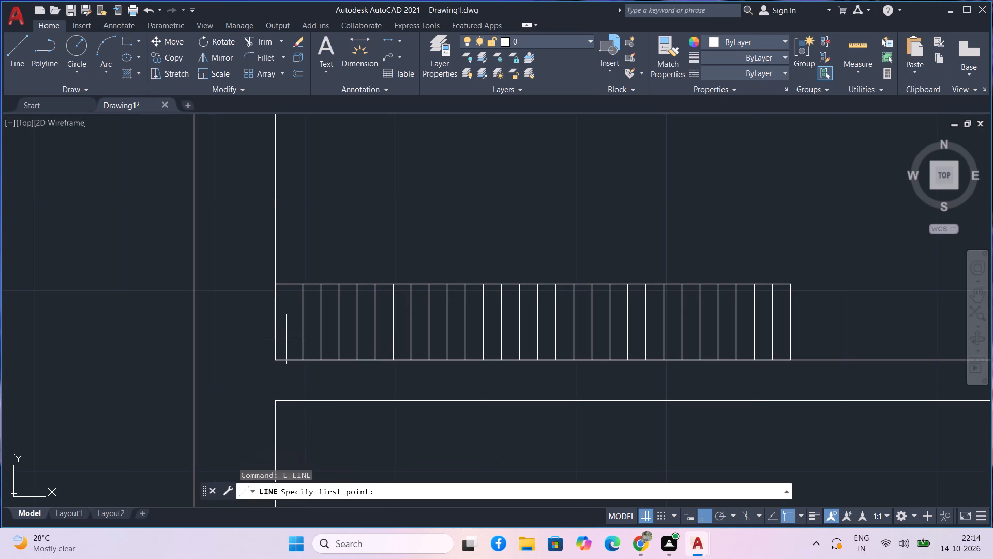
left_click(302, 330)
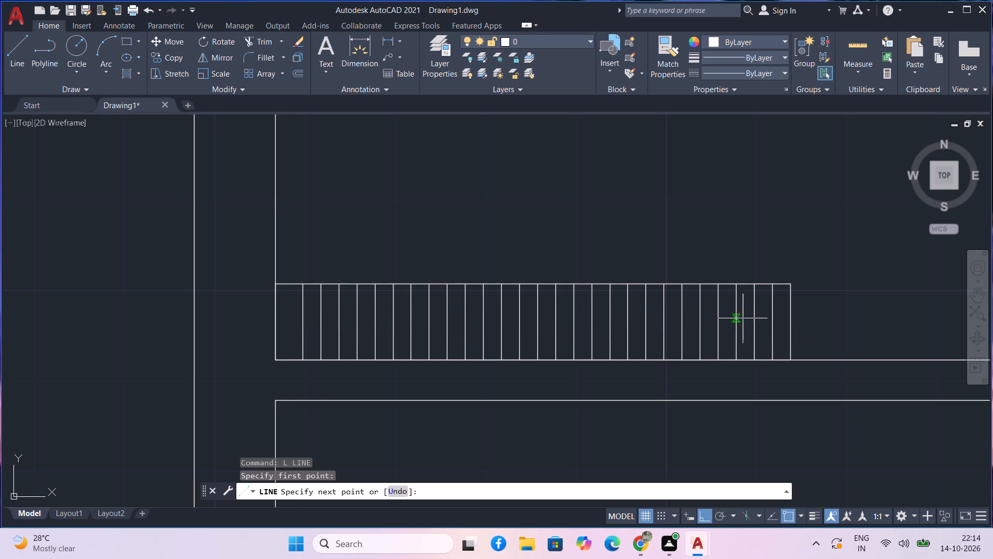
left_click(769, 333)
key("space")
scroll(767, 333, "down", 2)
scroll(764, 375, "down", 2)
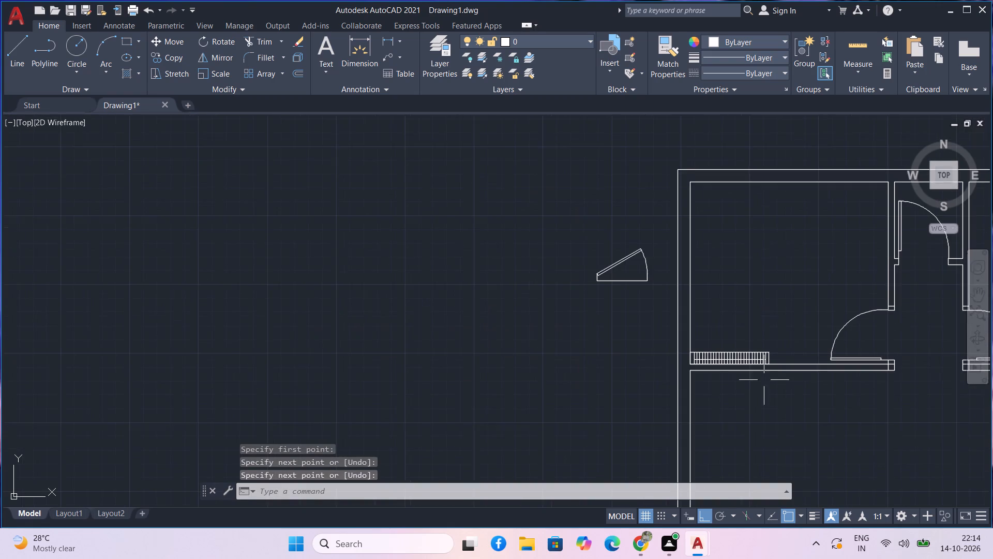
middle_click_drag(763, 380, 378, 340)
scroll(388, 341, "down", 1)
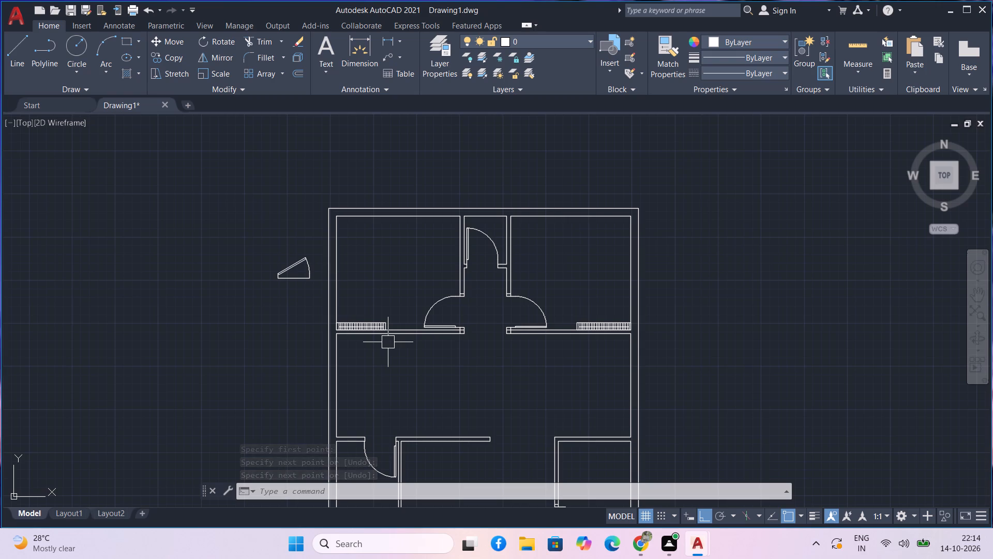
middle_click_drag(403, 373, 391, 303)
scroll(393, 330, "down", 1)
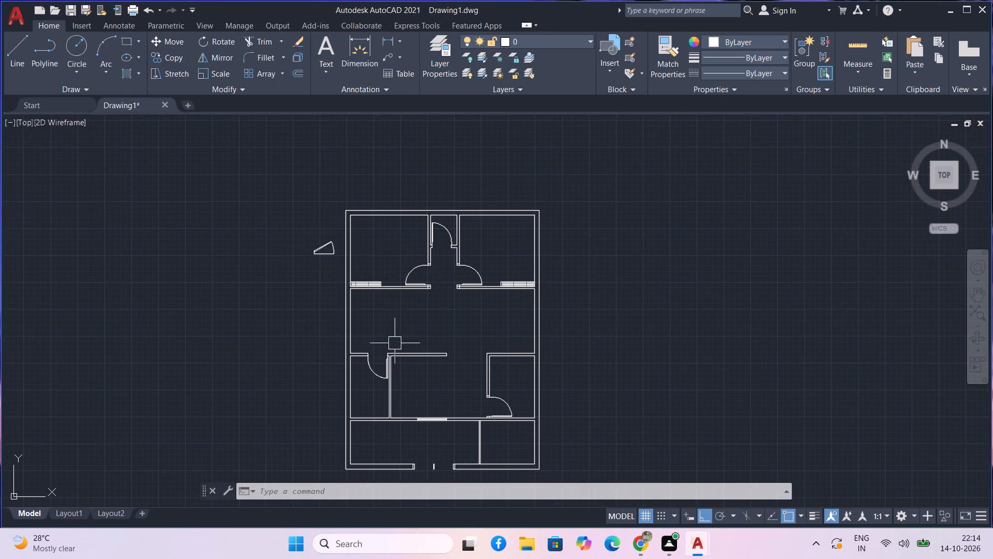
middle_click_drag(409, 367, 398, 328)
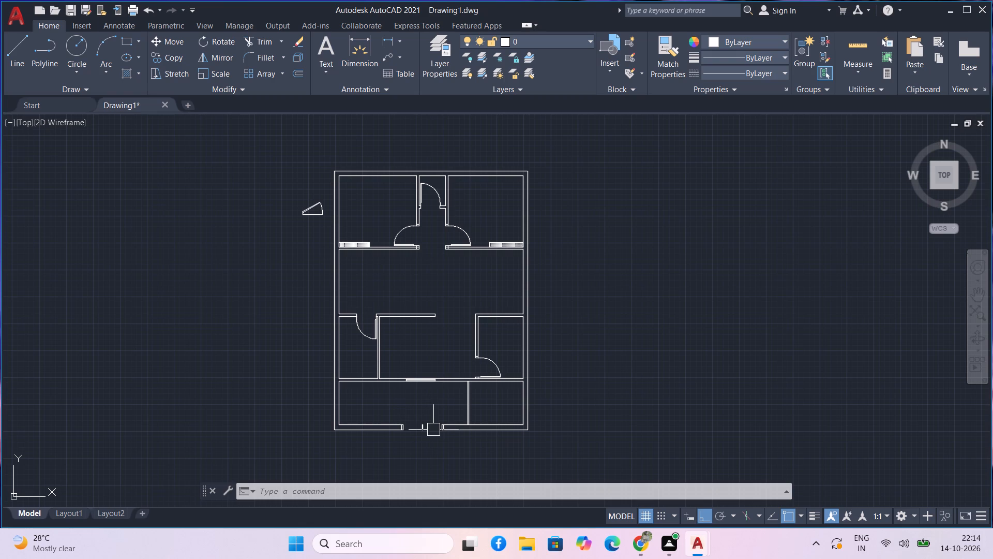
Draw a horizontal line across the bottom-right room near mid-height, from its left partition to the outer wall's inner face.
scroll(433, 430, "up", 1)
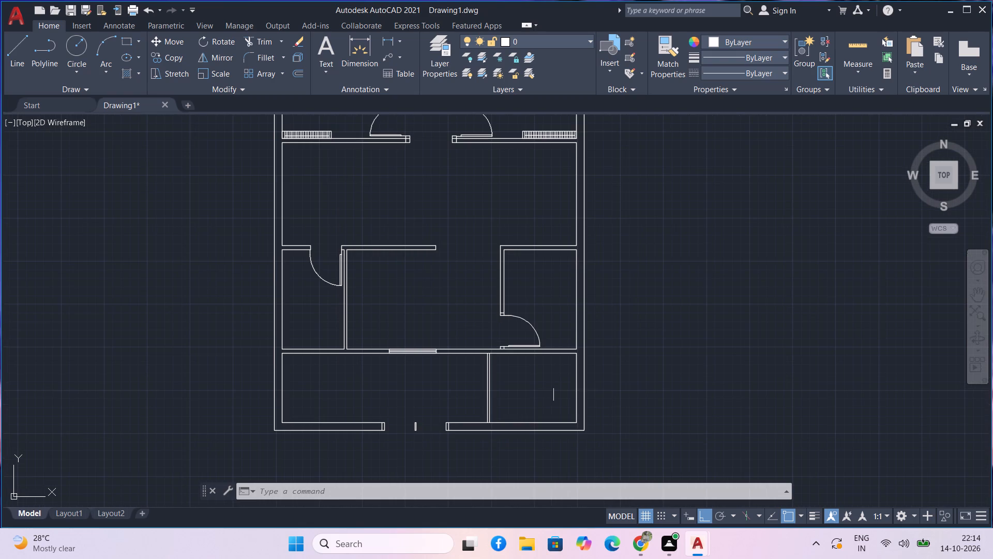
middle_click_drag(534, 396, 434, 425)
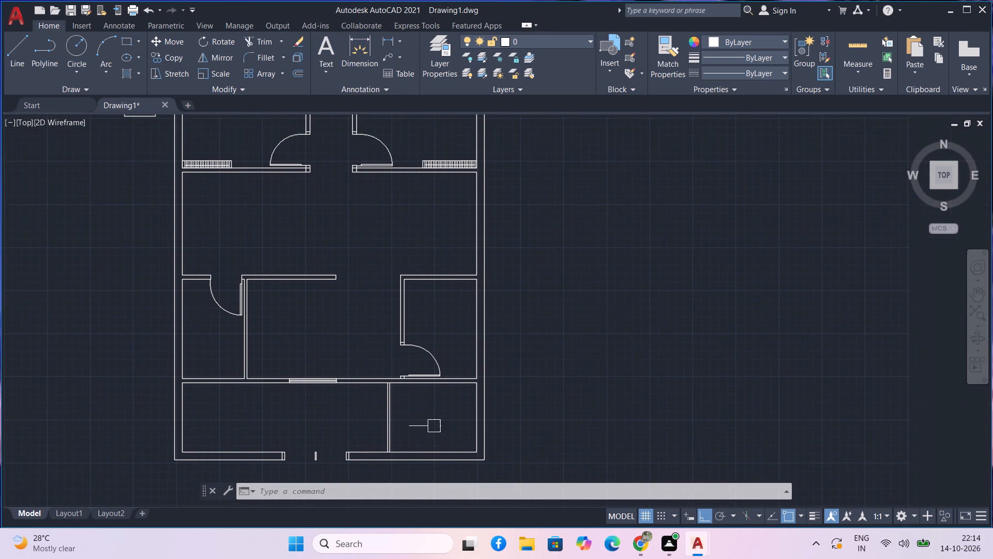
middle_click_drag(434, 413, 424, 388)
scroll(423, 388, "up", 1)
middle_click_drag(423, 400, 418, 391)
scroll(418, 391, "up", 1)
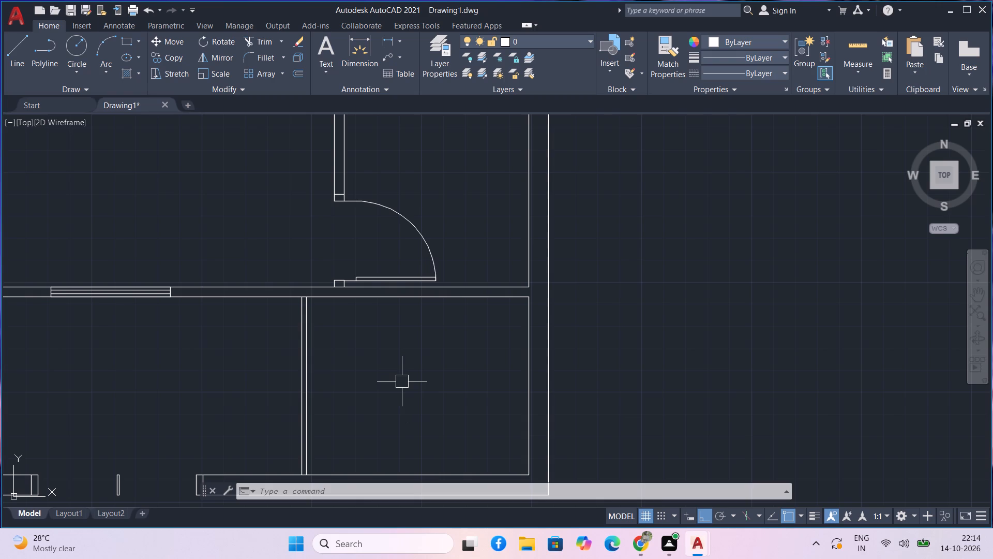
type("l")
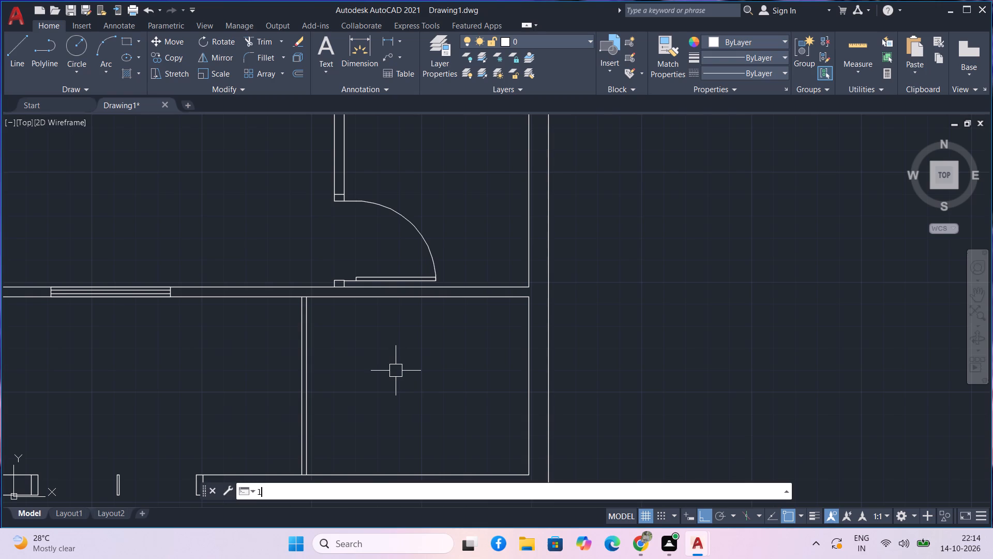
key("space")
middle_click_drag(380, 370, 377, 344)
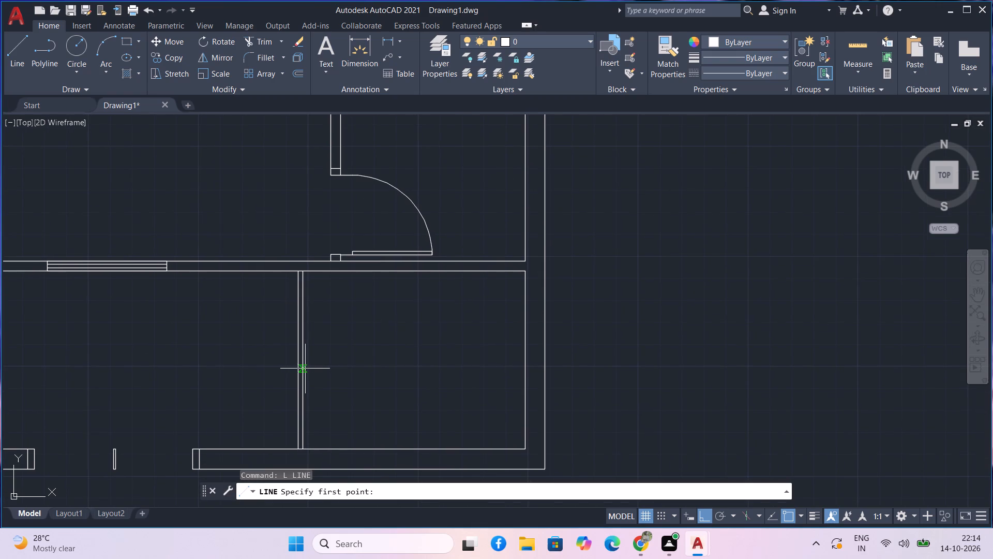
scroll(305, 369, "up", 2)
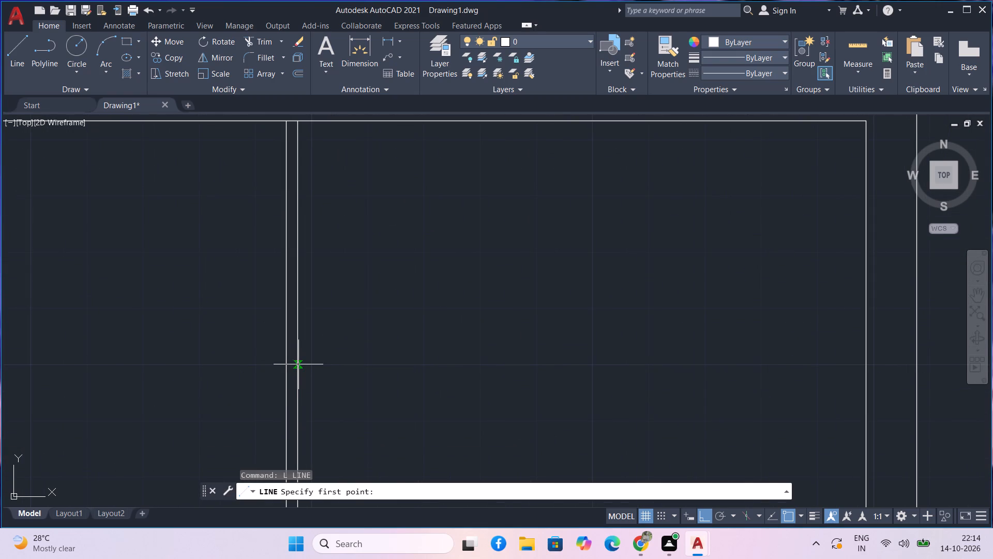
left_click_drag(298, 364, 309, 364)
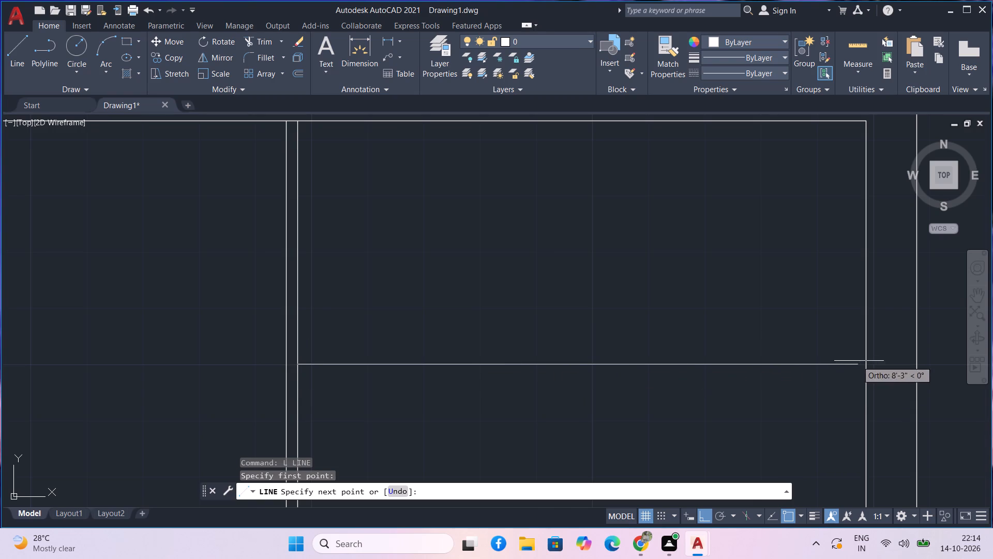
left_click(863, 364)
key("space")
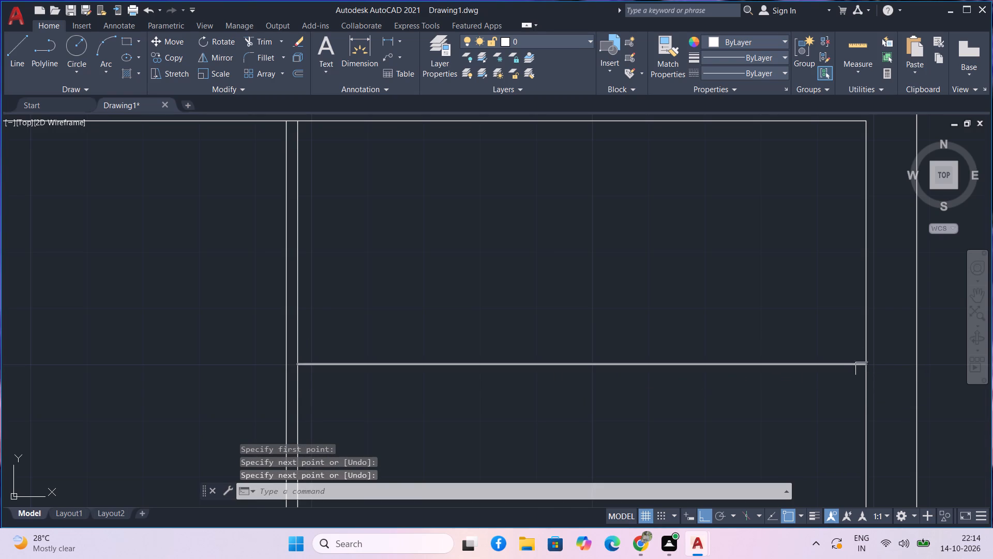
Offset the new horizontal line in the bottom-right room 4.5" downward.
middle_click_drag(803, 398, 797, 384)
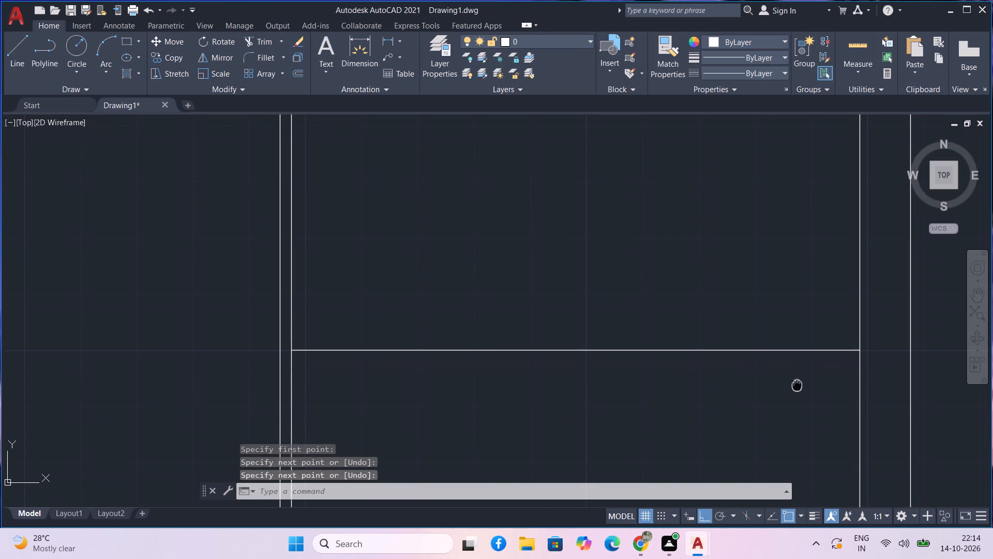
middle_click_drag(797, 384, 797, 395)
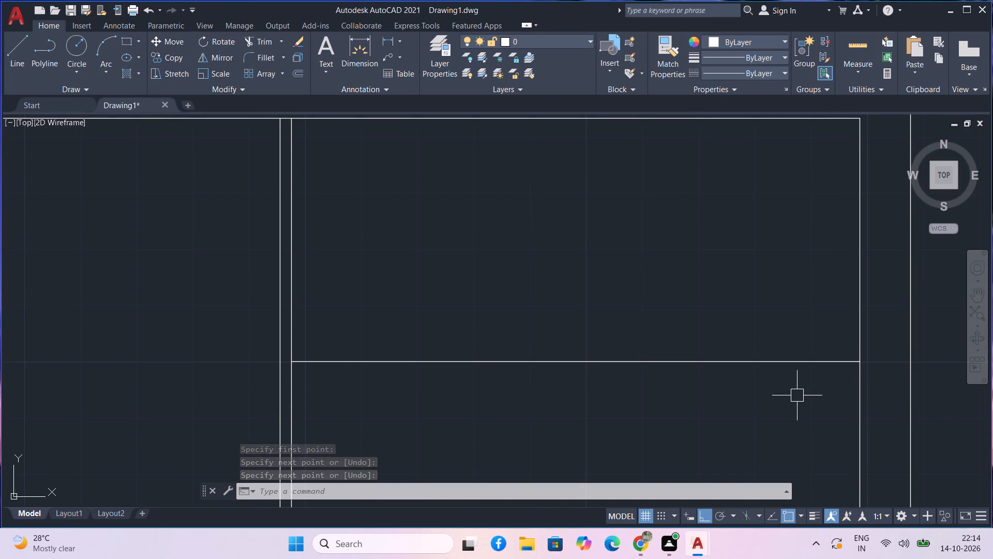
type("o")
key("space")
type("4.5")
key("Return")
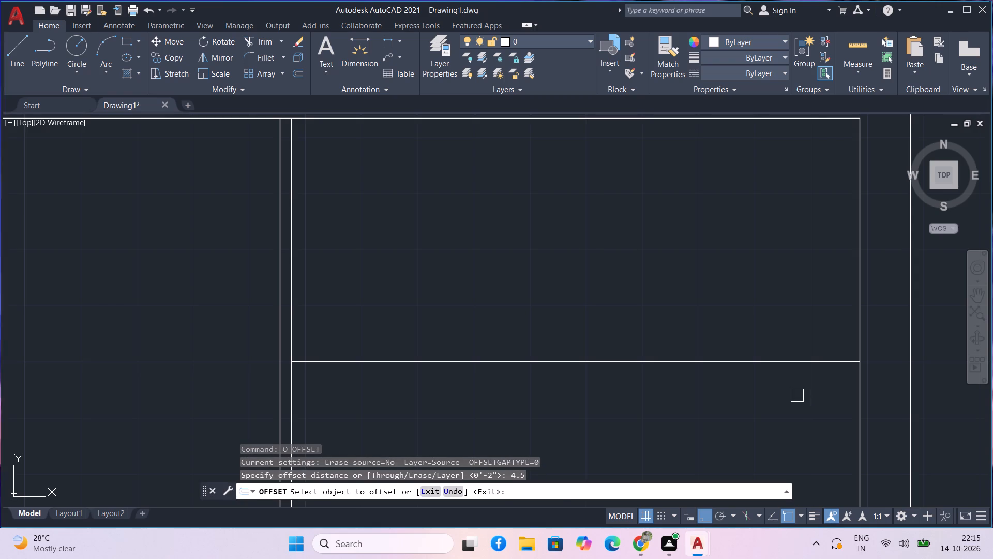
left_click(765, 362)
left_click(772, 399)
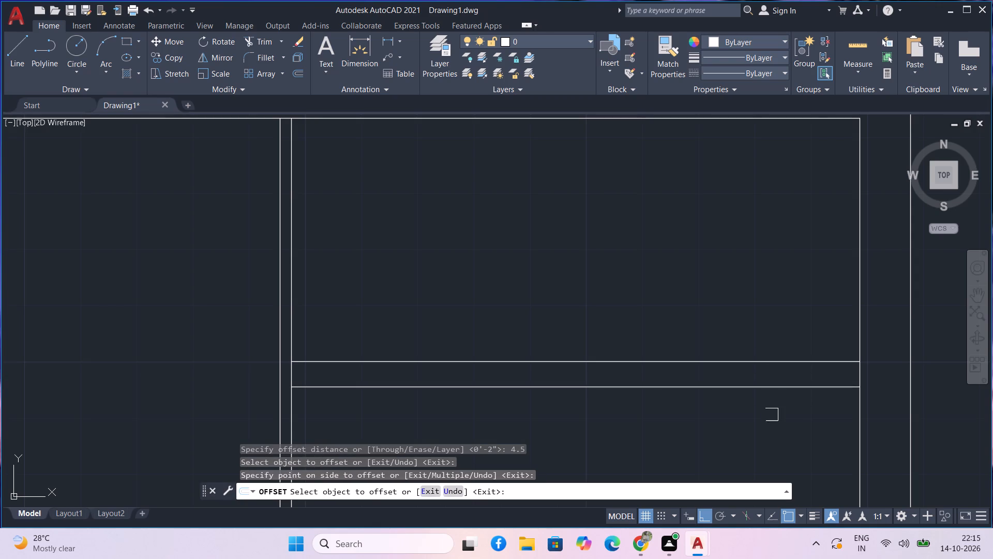
scroll(772, 415, "down", 1)
middle_click_drag(771, 415, 711, 355)
middle_click_drag(698, 378, 698, 372)
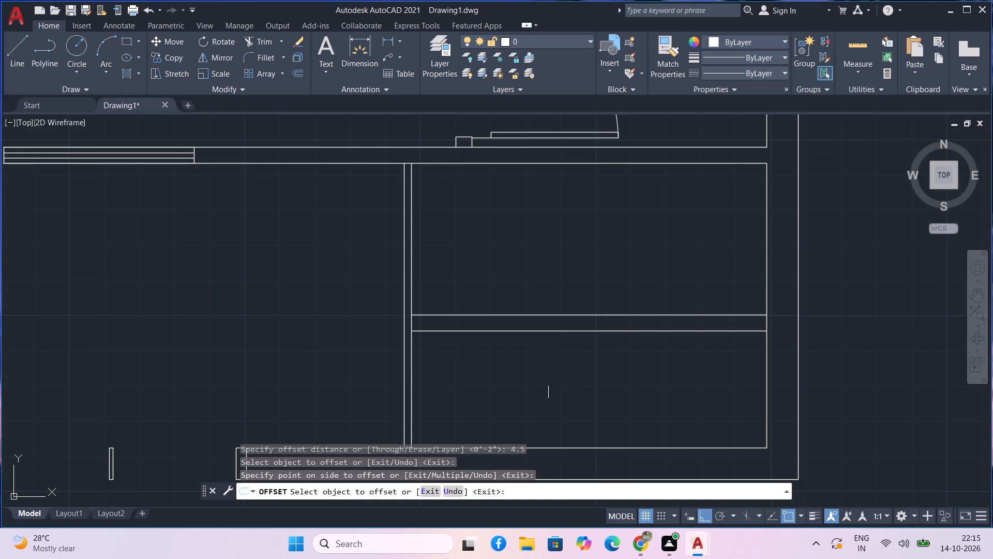
key("Escape")
Draw a three-sided outline about 3' wide and 1'-10" deep hanging below the upper horizontal line, close to the left partition.
type("l")
key("space")
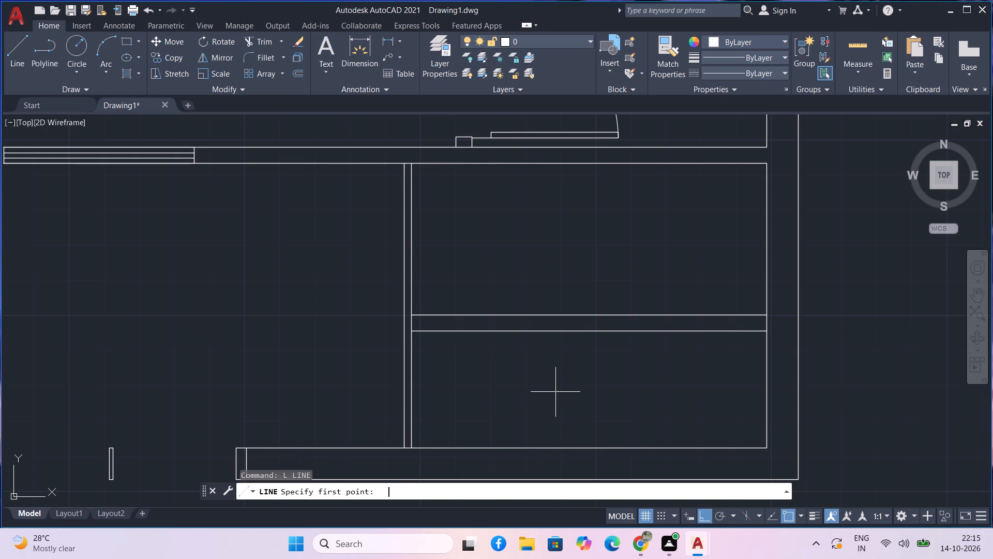
left_click(562, 315)
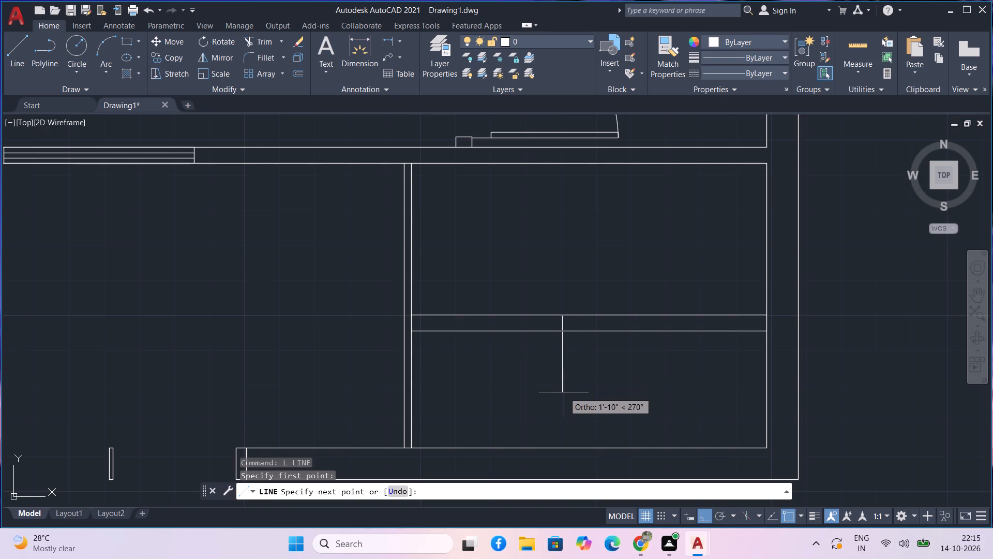
left_click(564, 392)
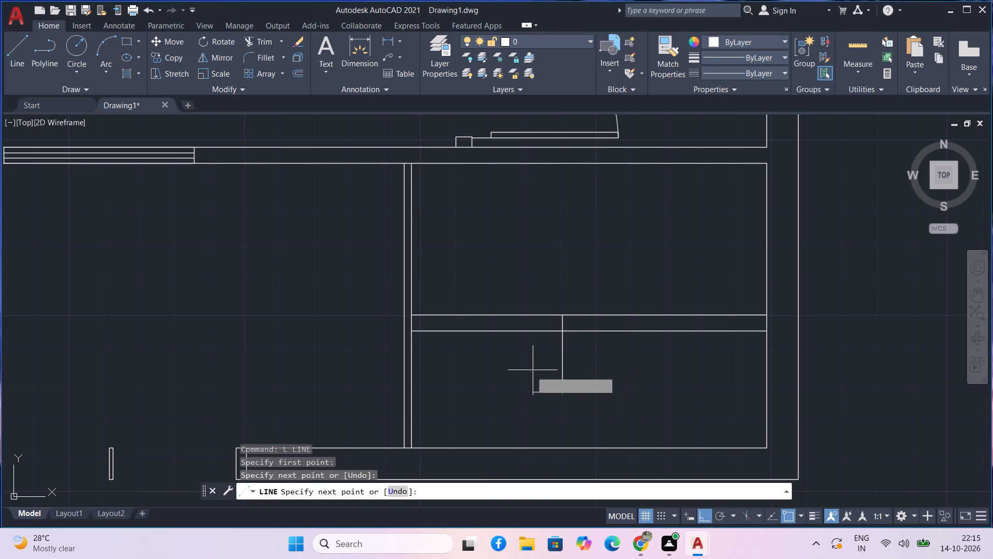
left_click(434, 382)
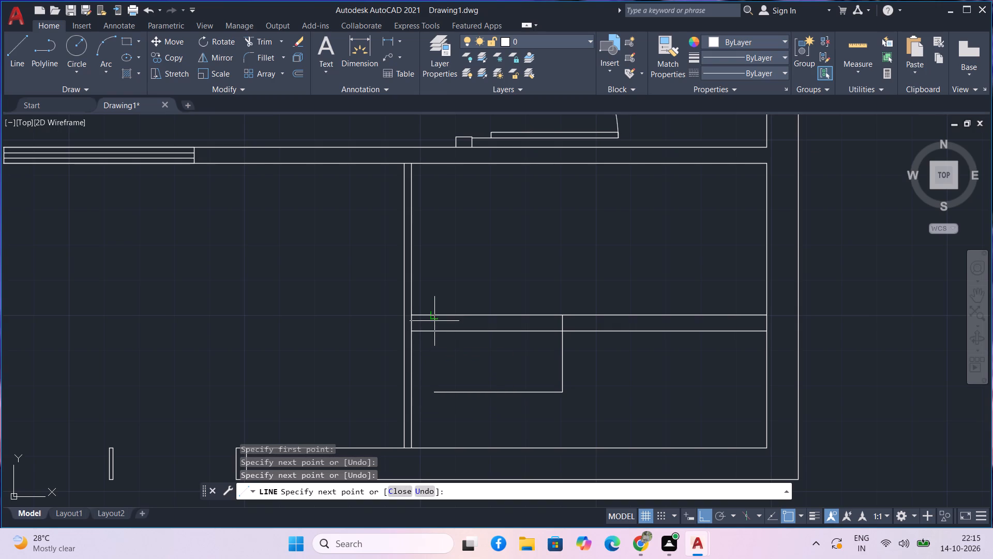
scroll(434, 321, "up", 1)
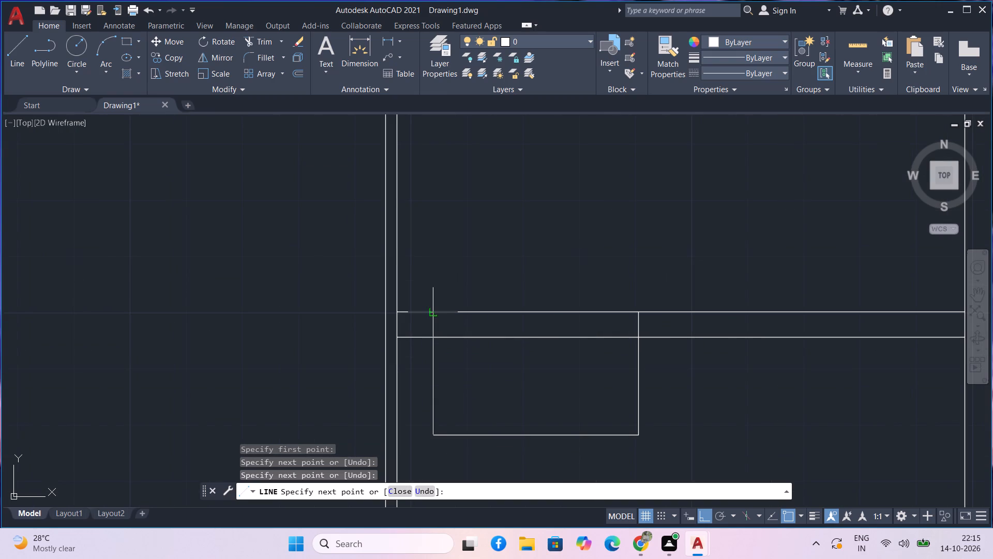
left_click(431, 314)
key("space")
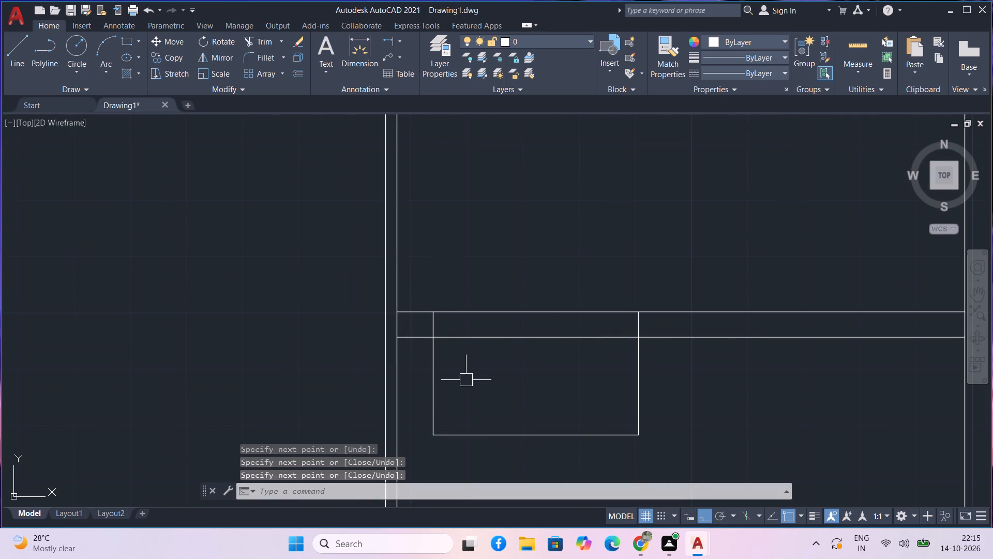
Offset the lower horizontal line 6" downward twice in succession, making two more parallel lines across the three-sided outline.
middle_click_drag(476, 391, 443, 362)
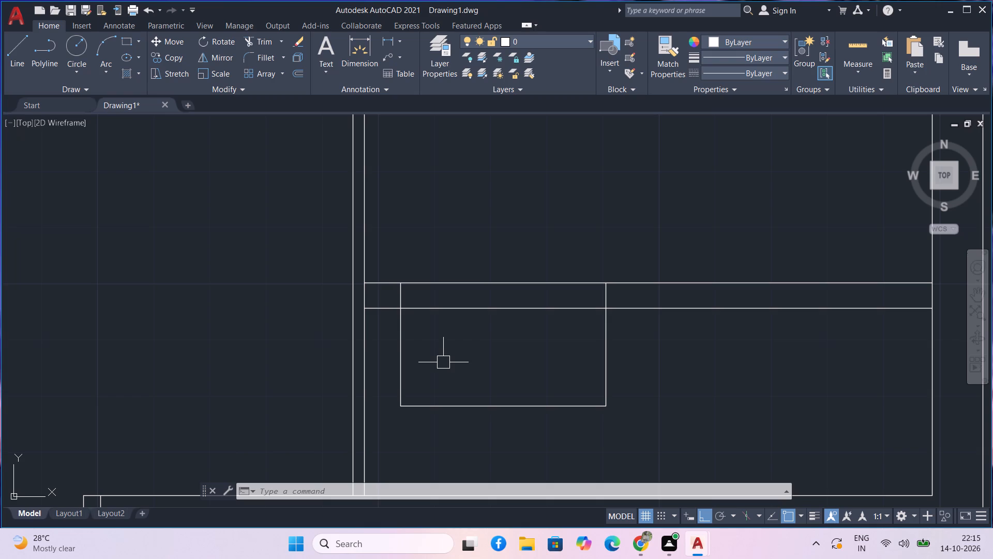
type("oo")
key("space")
type("o")
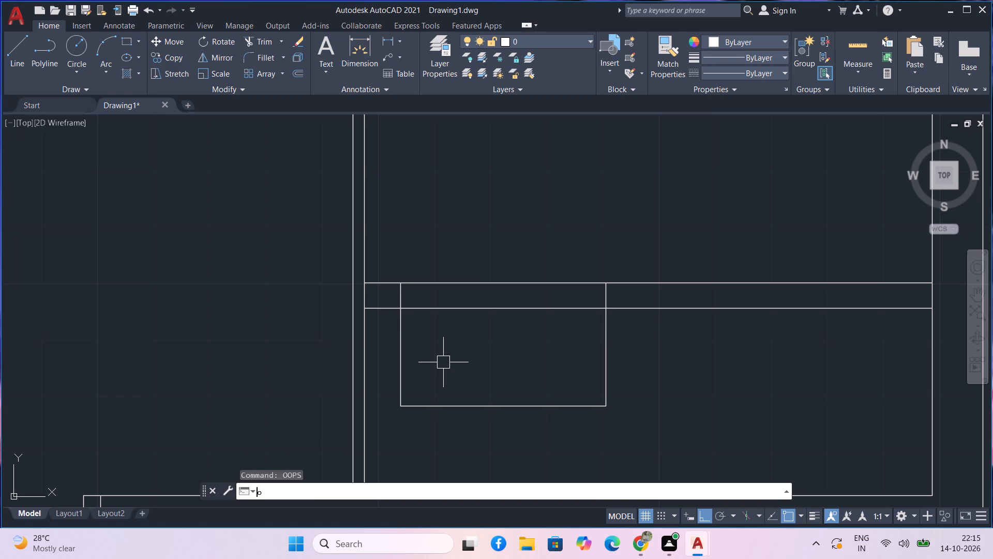
key("space")
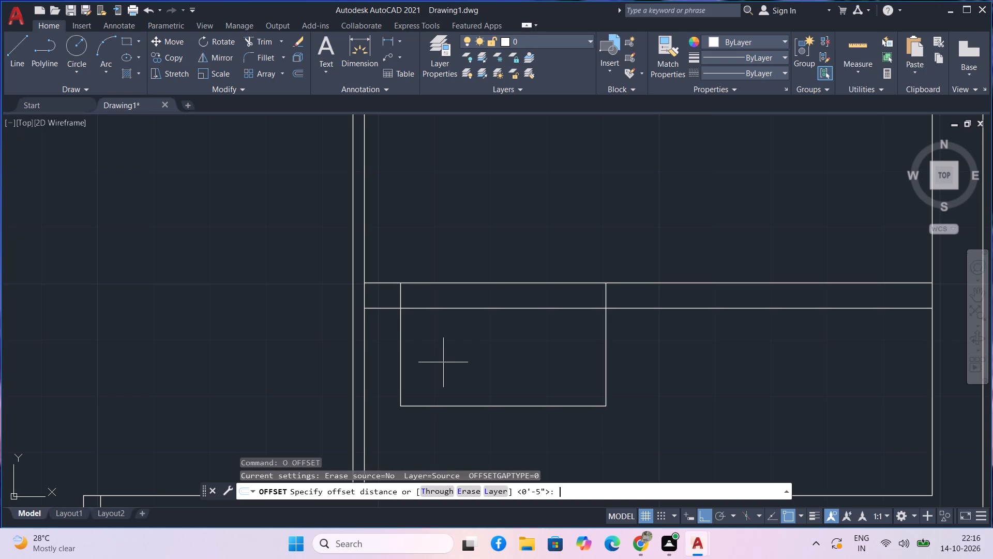
key("6")
key("space")
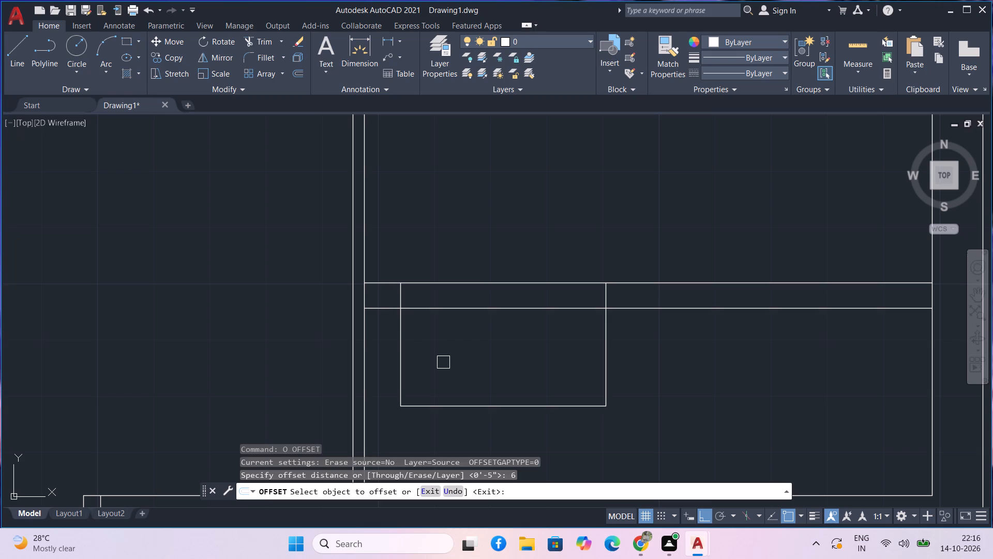
left_click(480, 313)
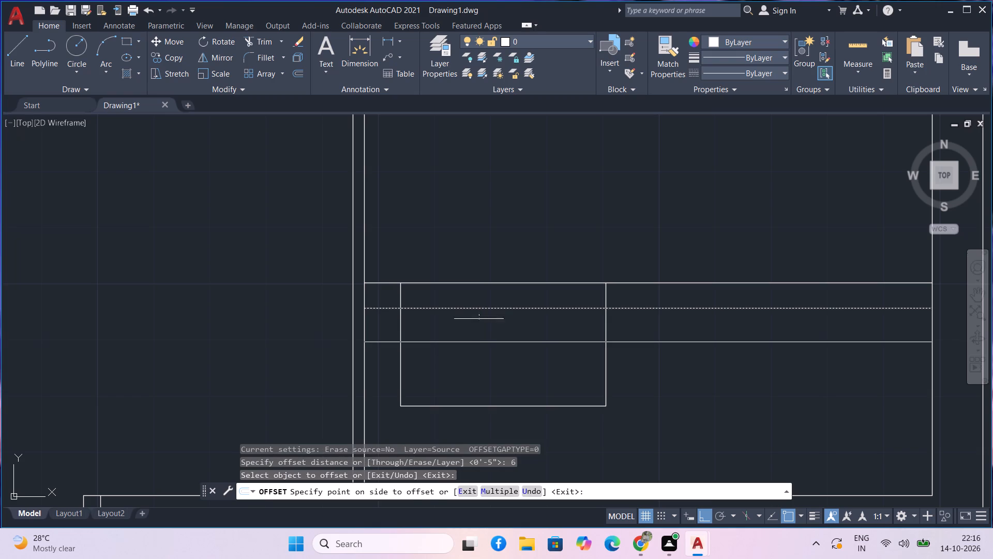
left_click(478, 334)
left_click(479, 347)
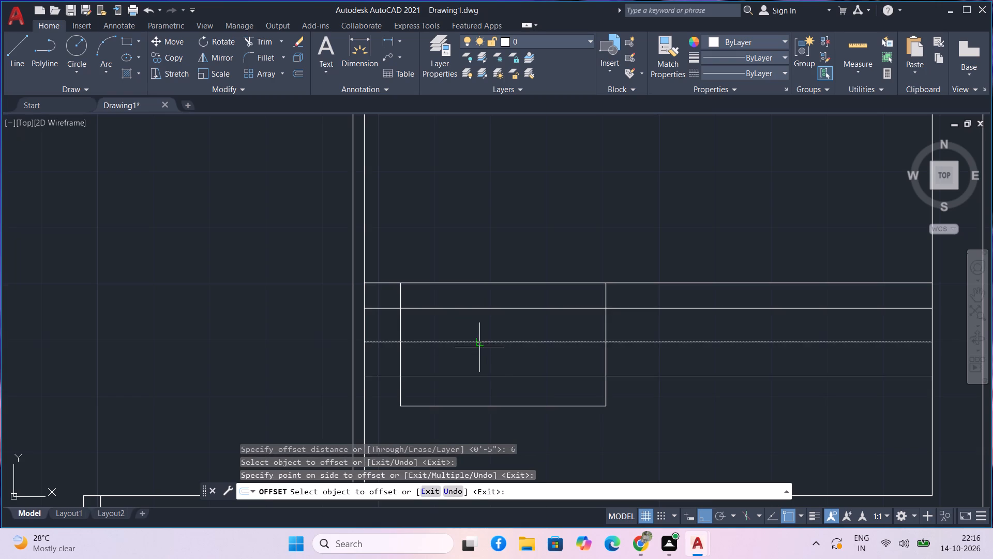
left_click(474, 379)
key("Escape")
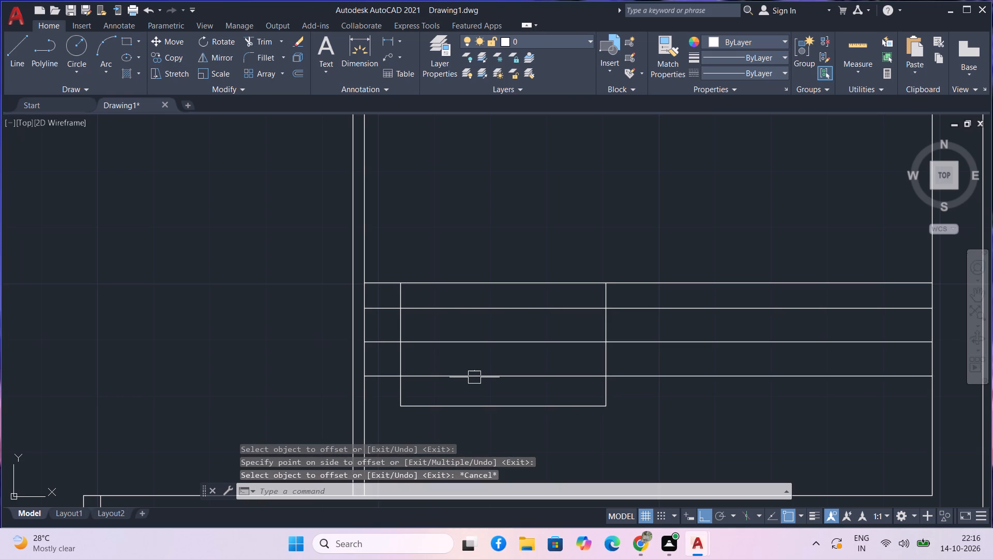
Trim the three lower lines left of the outline, the two 6" offset lines right of it, and the top line between its sides.
type("tr")
key("space")
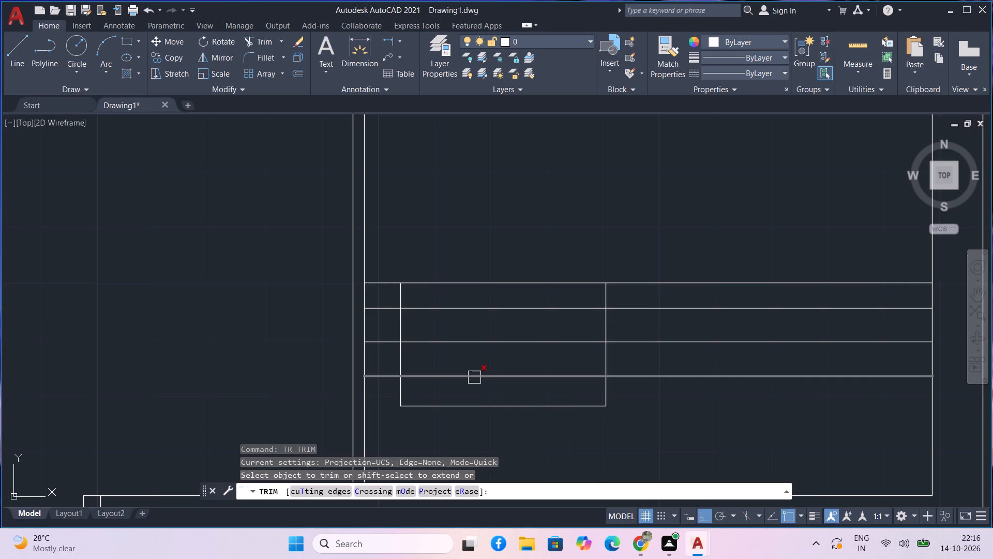
left_click(377, 304)
left_click_drag(383, 326, 375, 397)
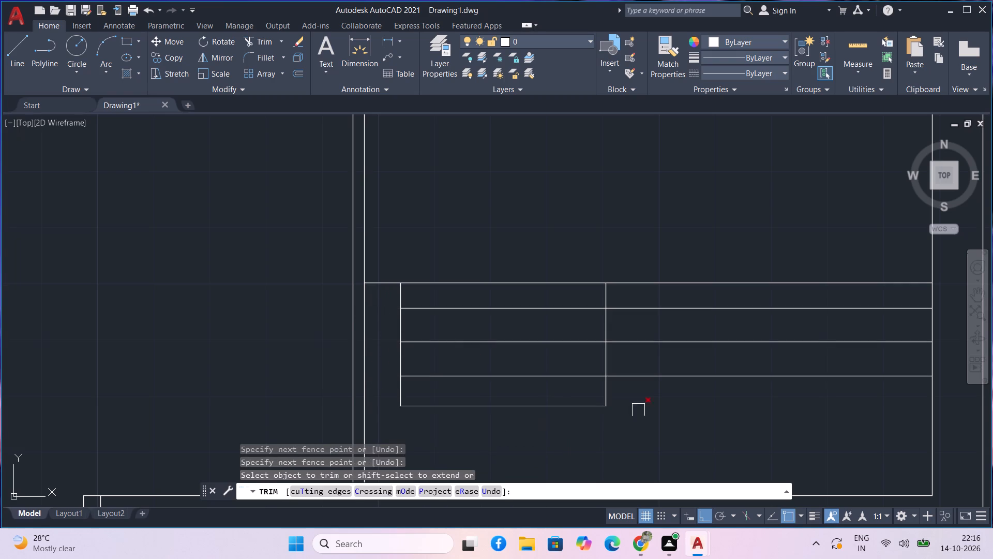
left_click_drag(654, 409, 646, 311)
scroll(642, 347, "down", 2)
middle_click_drag(642, 350, 649, 349)
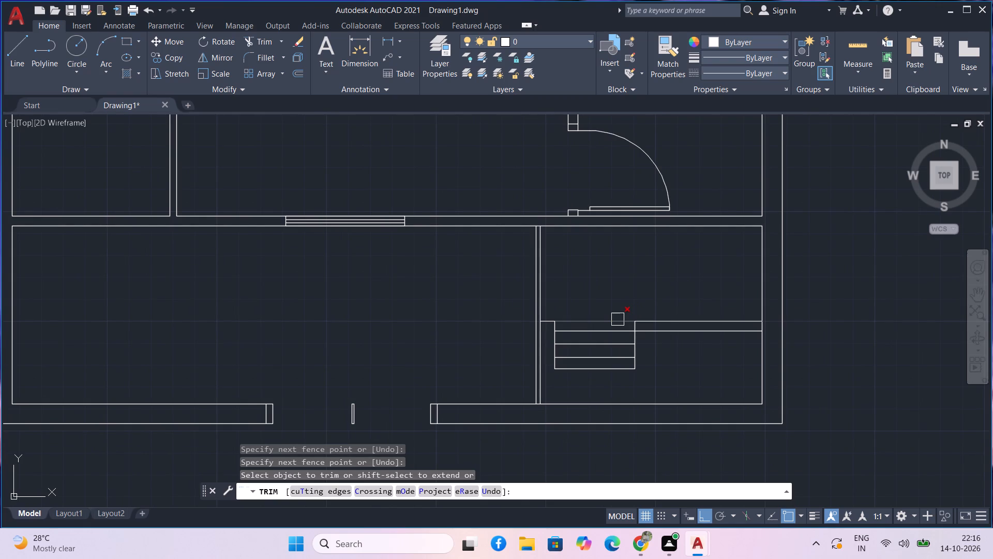
left_click(618, 319)
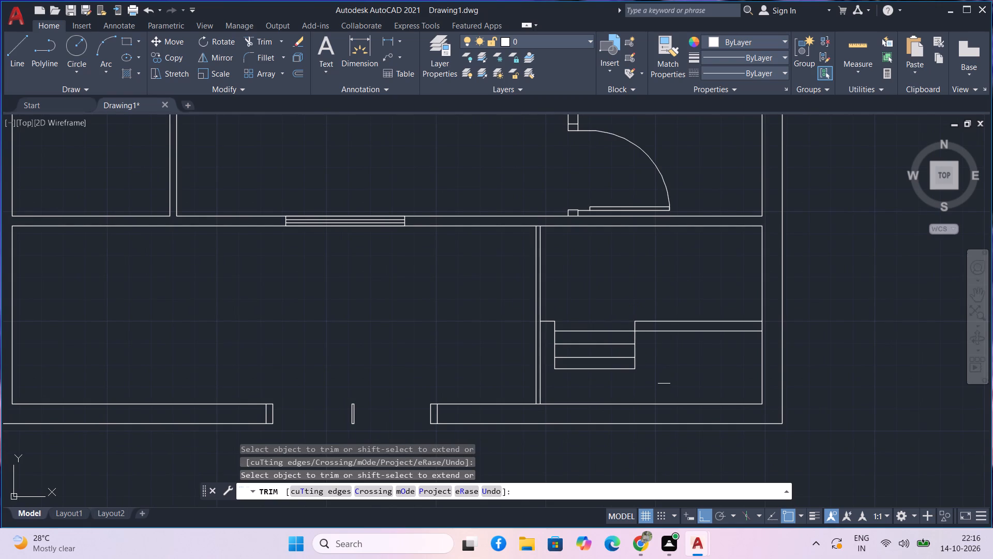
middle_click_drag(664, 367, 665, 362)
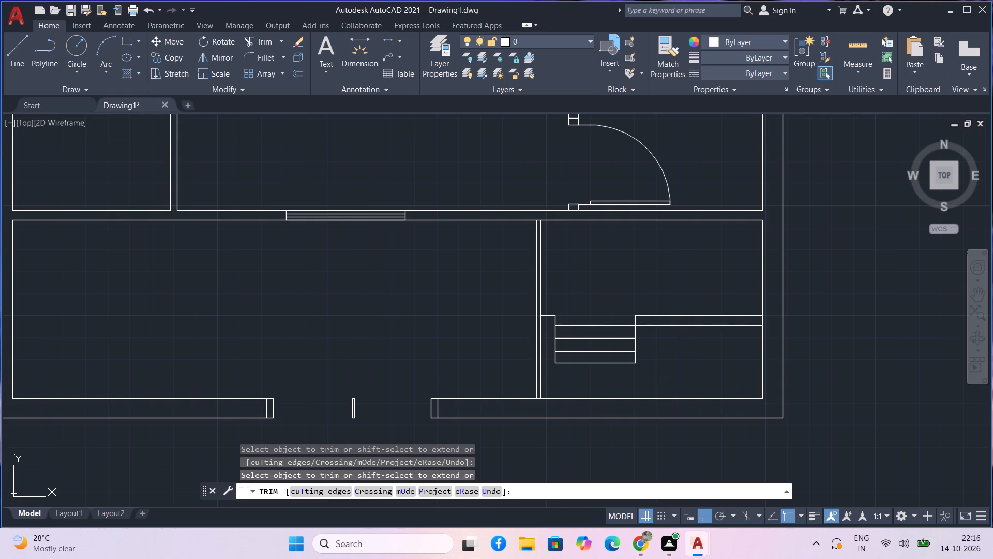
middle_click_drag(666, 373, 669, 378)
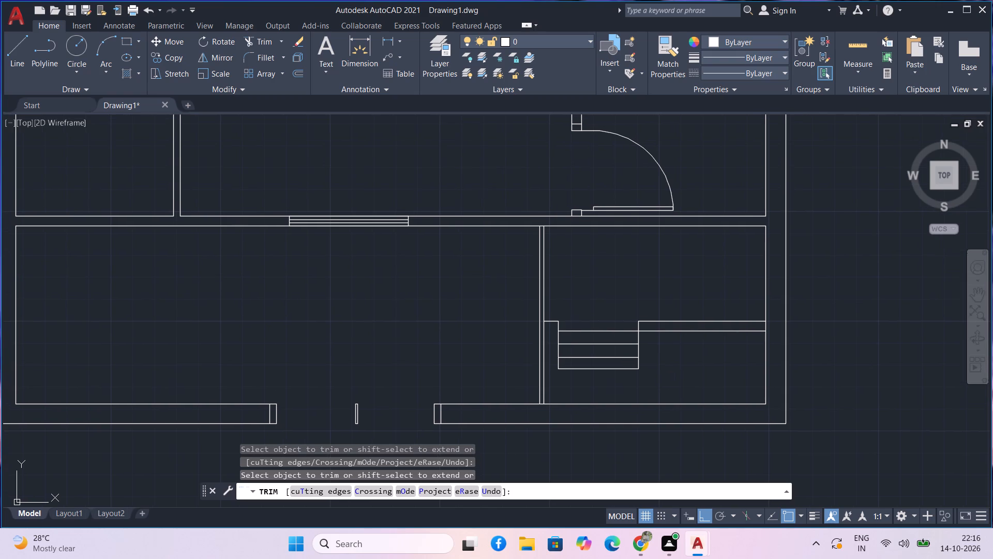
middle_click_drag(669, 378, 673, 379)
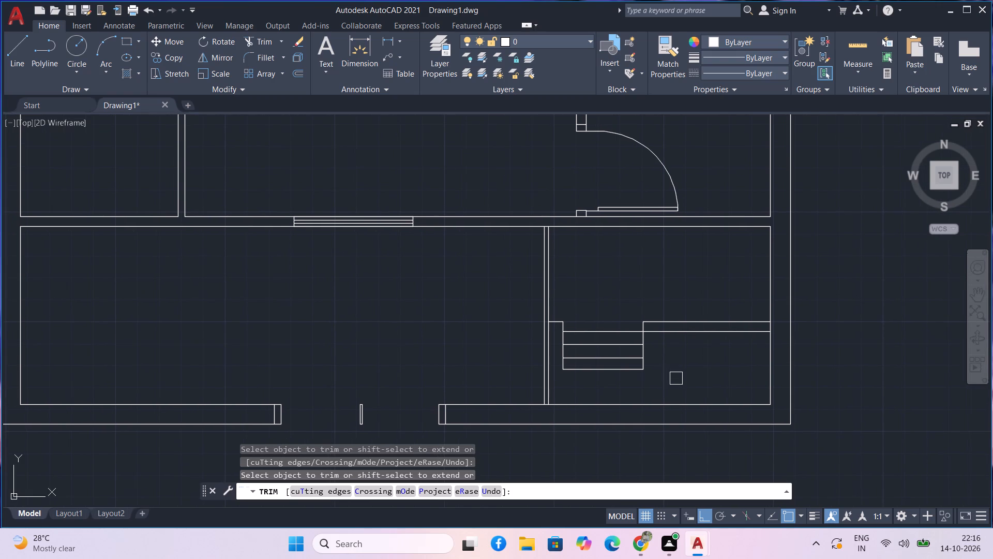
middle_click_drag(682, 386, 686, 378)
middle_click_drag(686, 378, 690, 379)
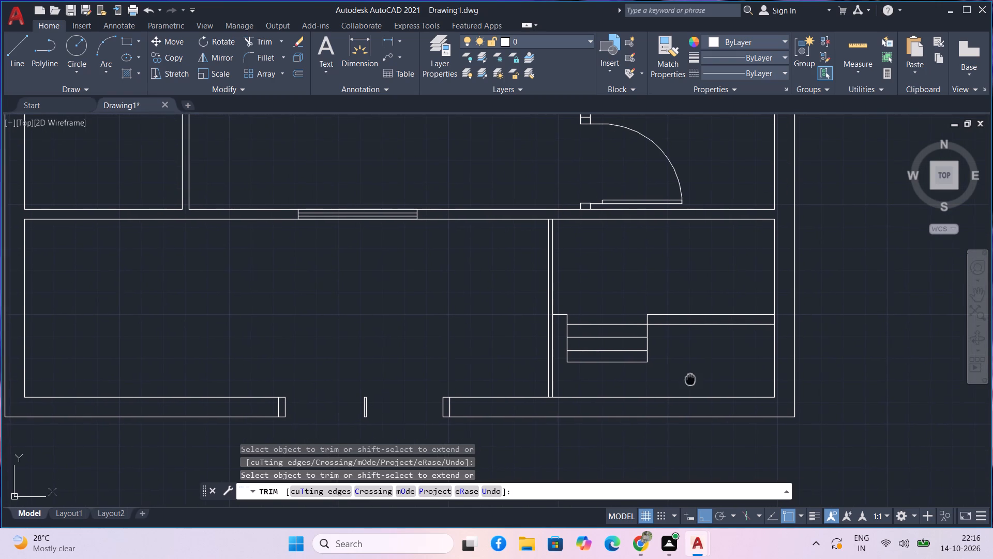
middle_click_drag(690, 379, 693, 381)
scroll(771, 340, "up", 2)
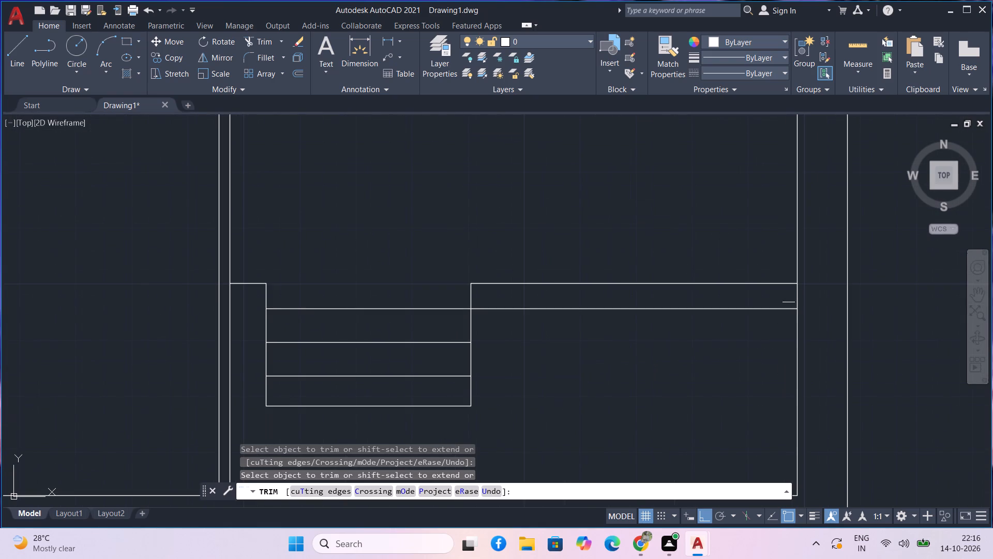
Trim the right outer wall's inner line between the two horizontal lines of the bottom-right room.
left_click_drag(792, 297, 799, 304)
scroll(795, 323, "down", 2)
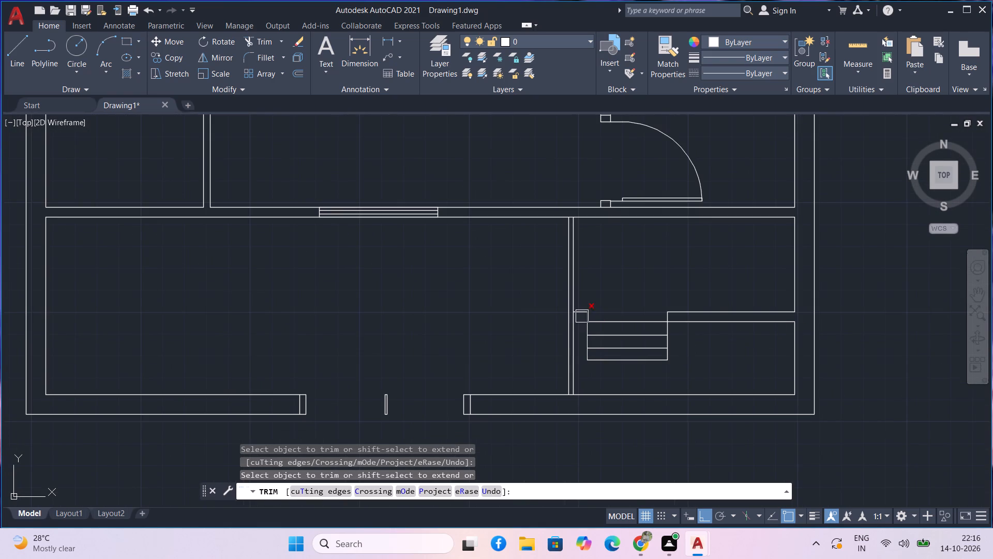
scroll(578, 314, "up", 2)
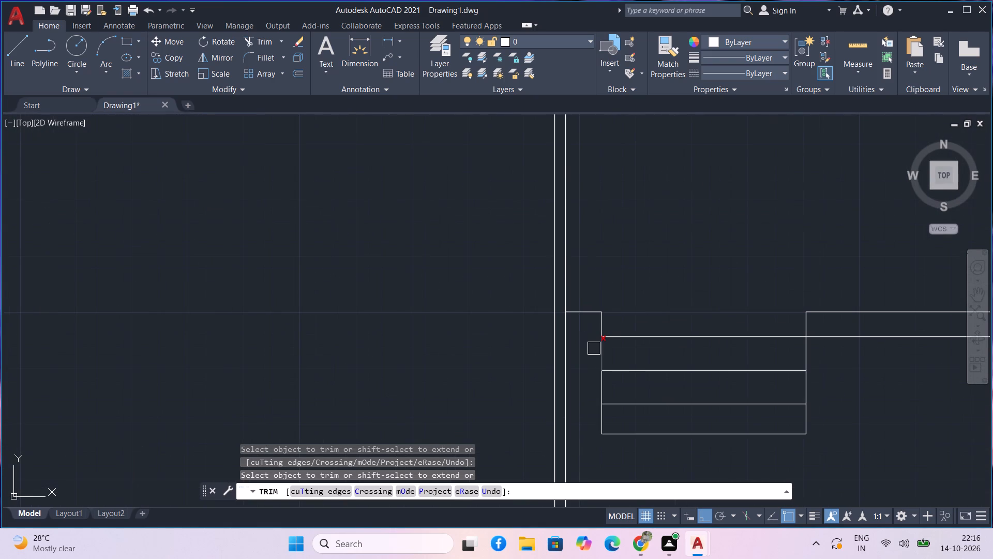
key("Escape")
Offset the short horizontal line between the left partition and the stepped outline 4.5" downward.
type("o")
key("space")
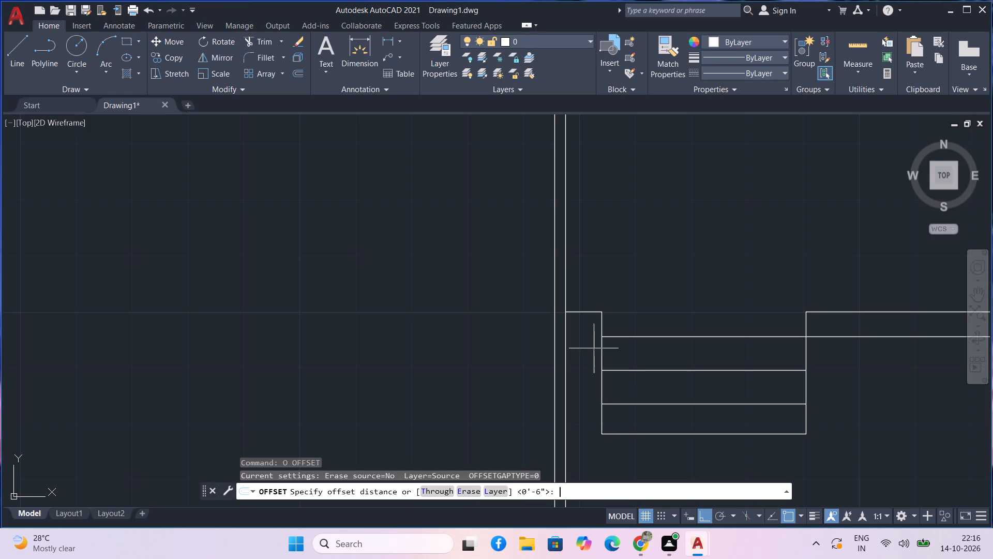
type("40")
key("BackSpace")
type(".5")
key("Return")
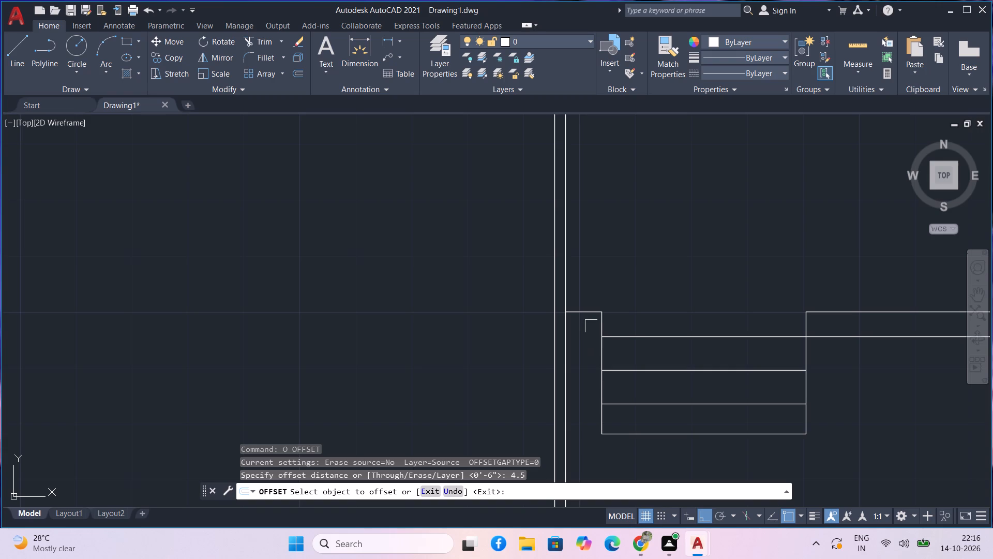
left_click(593, 315)
left_click(587, 326)
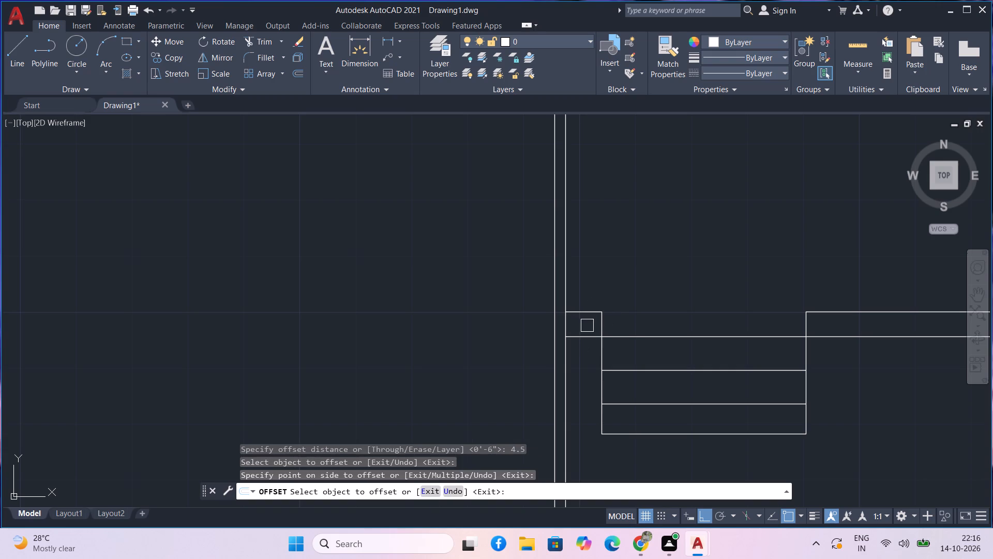
key("Escape")
Trim the left partition's inner line between the two short horizontal lines beside the stepped outline.
type("tr")
key("space")
left_click(571, 326)
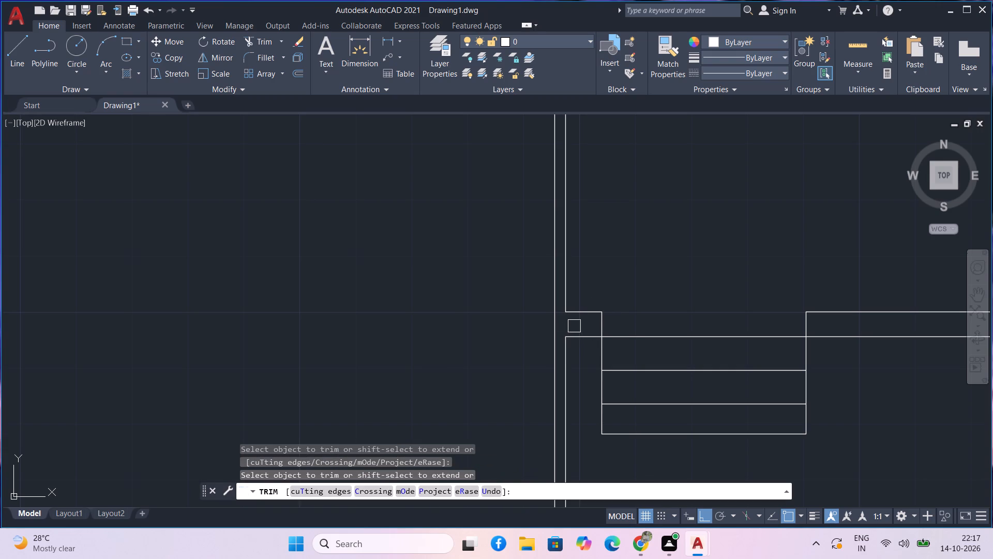
Look over the lower rooms of the plan, from the stepped outline across to the left outer wall.
scroll(581, 325, "down", 1)
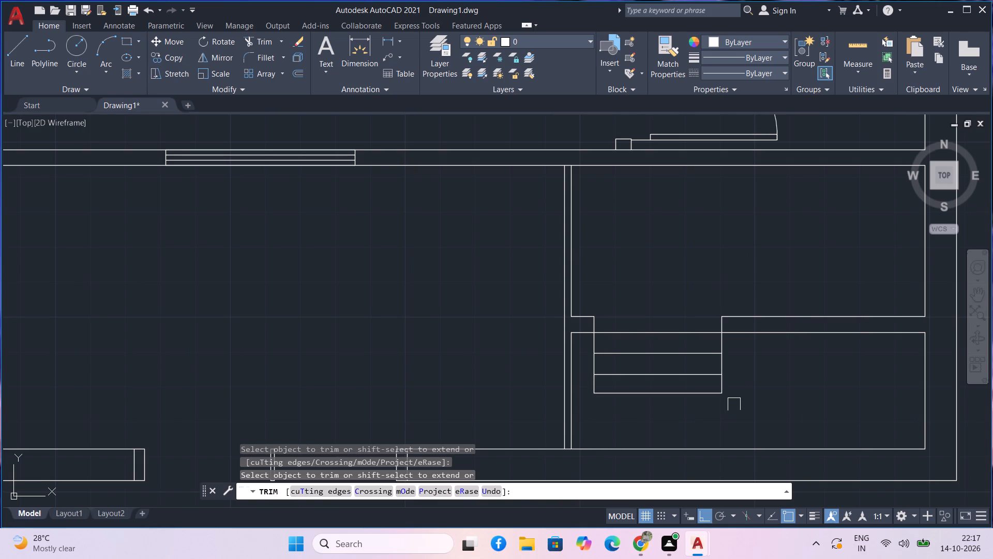
scroll(738, 406, "down", 1)
middle_click_drag(739, 407, 740, 394)
middle_click_drag(742, 420, 742, 410)
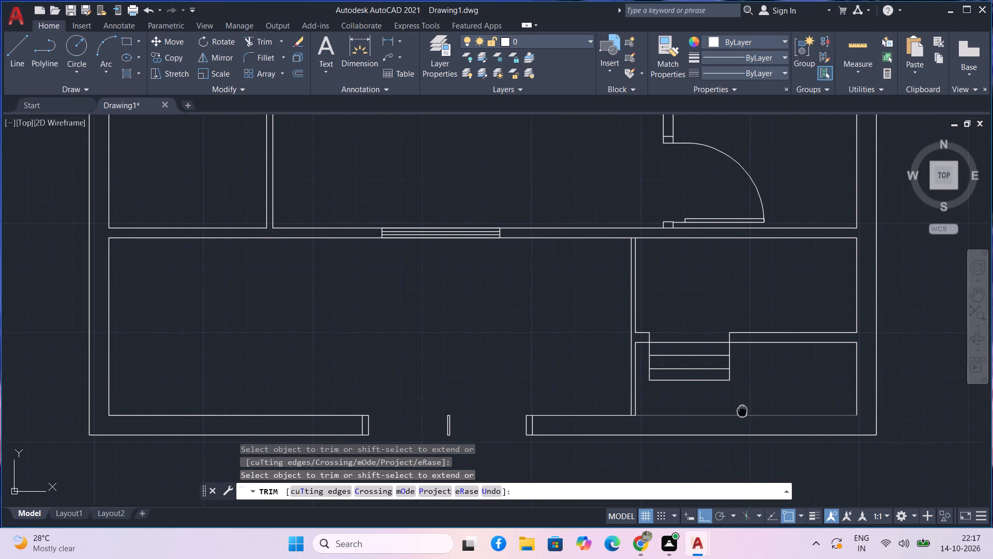
middle_click_drag(742, 410, 743, 403)
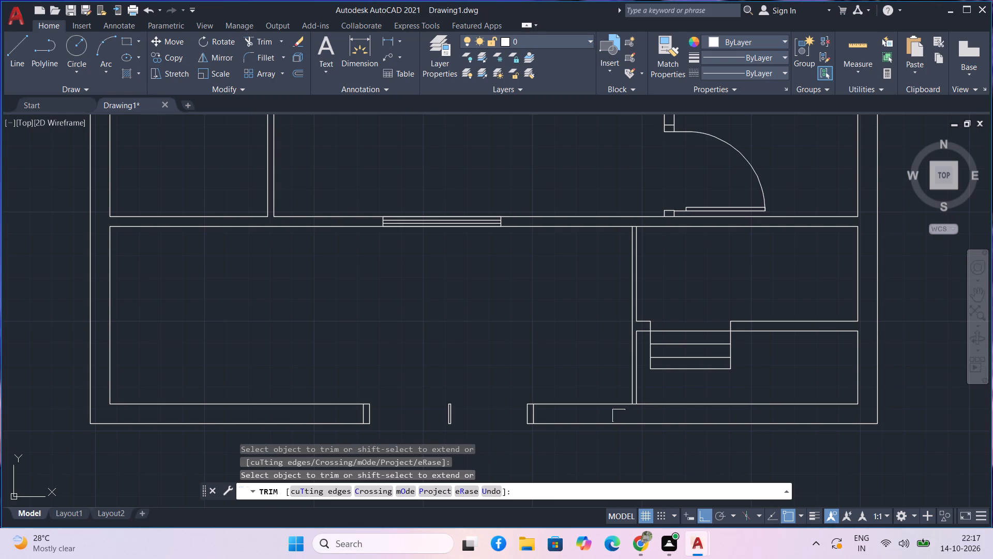
middle_click_drag(488, 356, 541, 335)
middle_click_drag(542, 336, 559, 334)
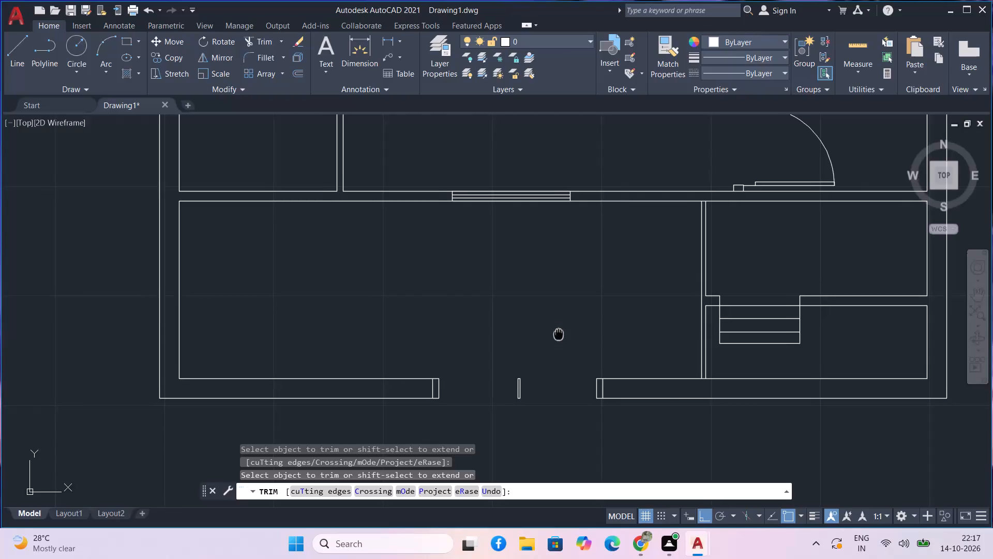
middle_click_drag(559, 334, 559, 336)
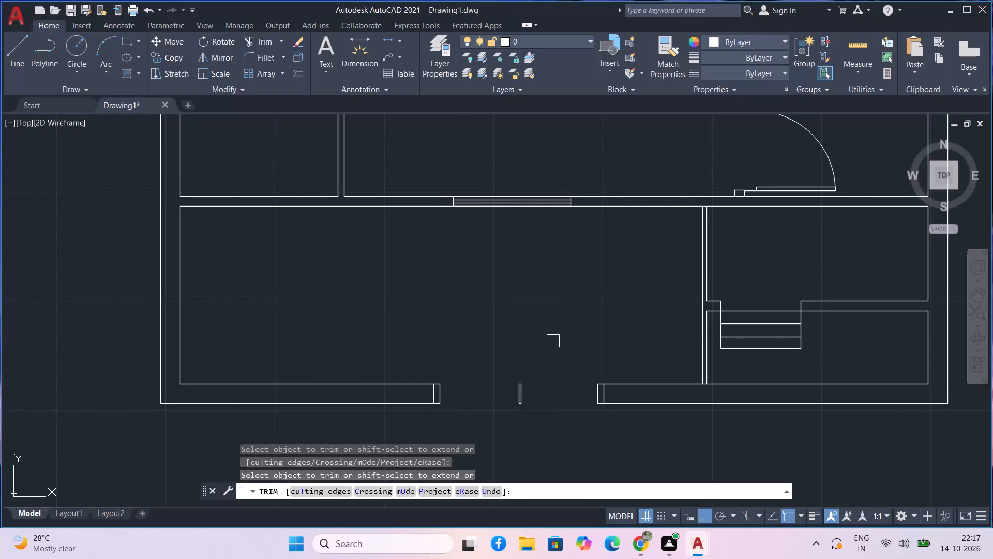
middle_click_drag(528, 336, 535, 361)
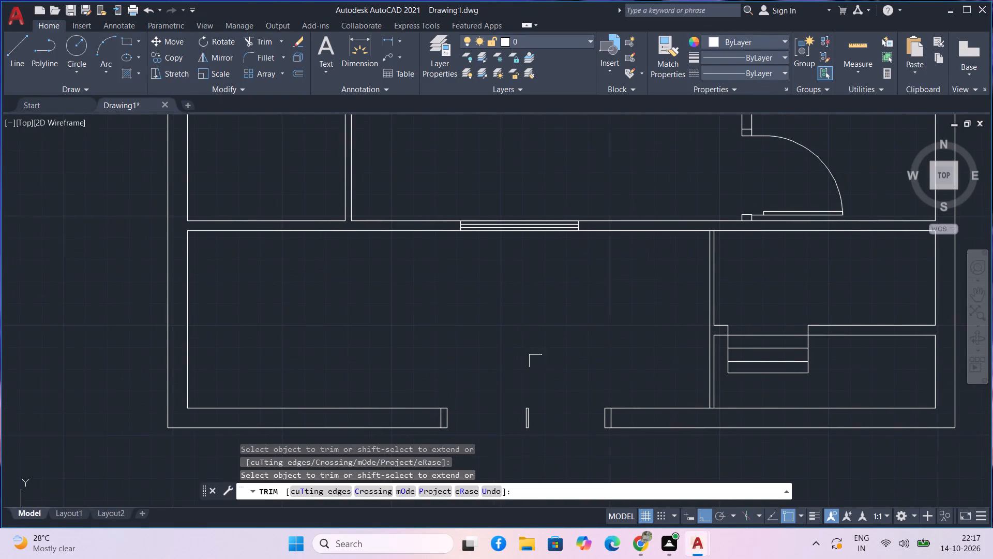
middle_click_drag(533, 337, 535, 351)
middle_click_drag(532, 327, 530, 345)
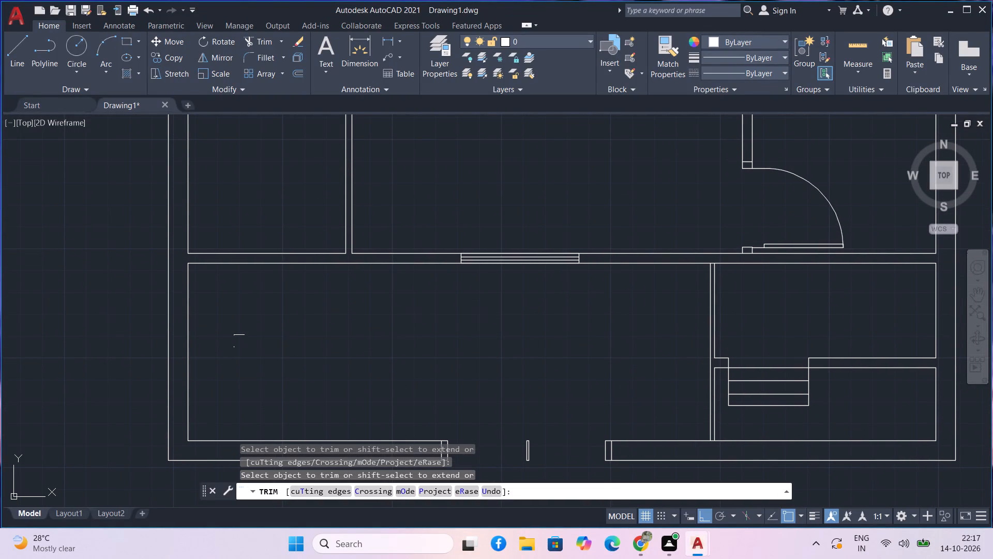
key("Escape")
Draw a horizontal line from the bottom-left room's upper-left inner corner across the left outer wall to its outer face.
type("l")
key("space")
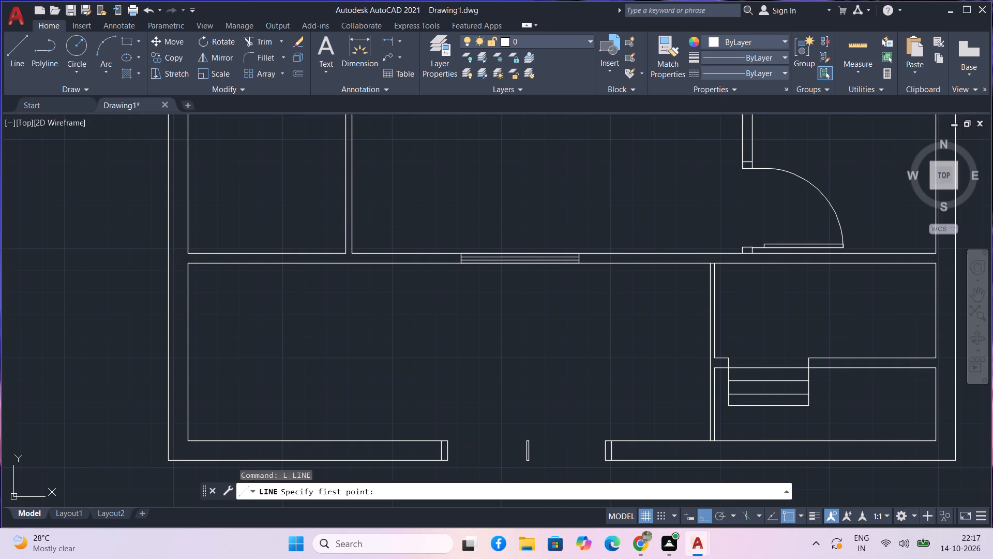
scroll(182, 264, "up", 2)
left_click(192, 262)
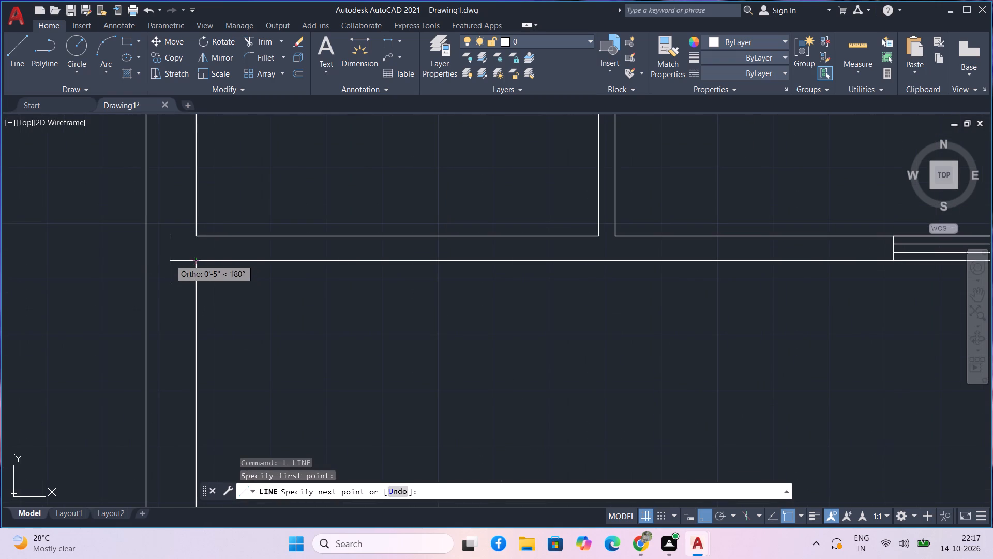
left_click(147, 264)
key("space")
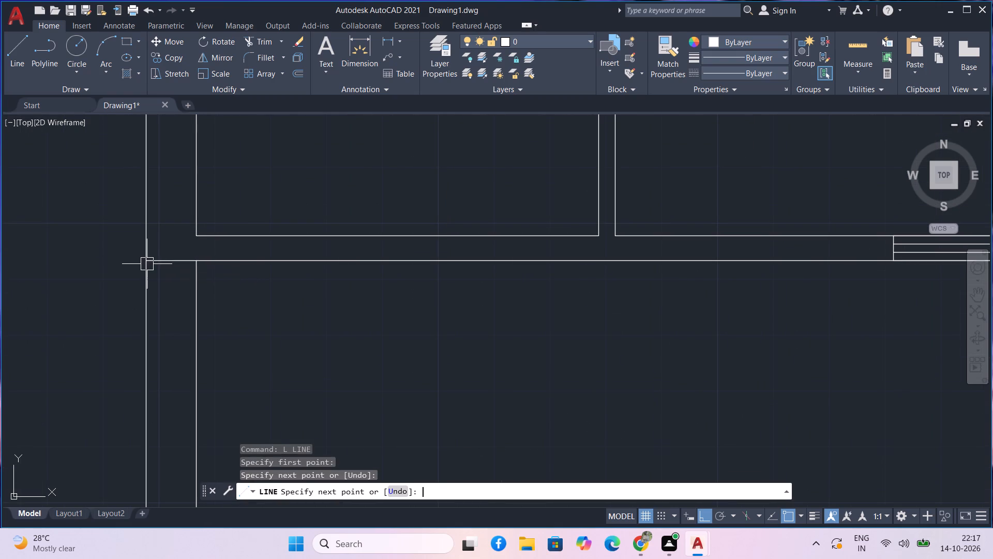
Draw a horizontal line from the bottom-right room's upper-right inner corner across the right outer wall to its outer face.
scroll(275, 312, "down", 2)
middle_click_drag(288, 320, 92, 279)
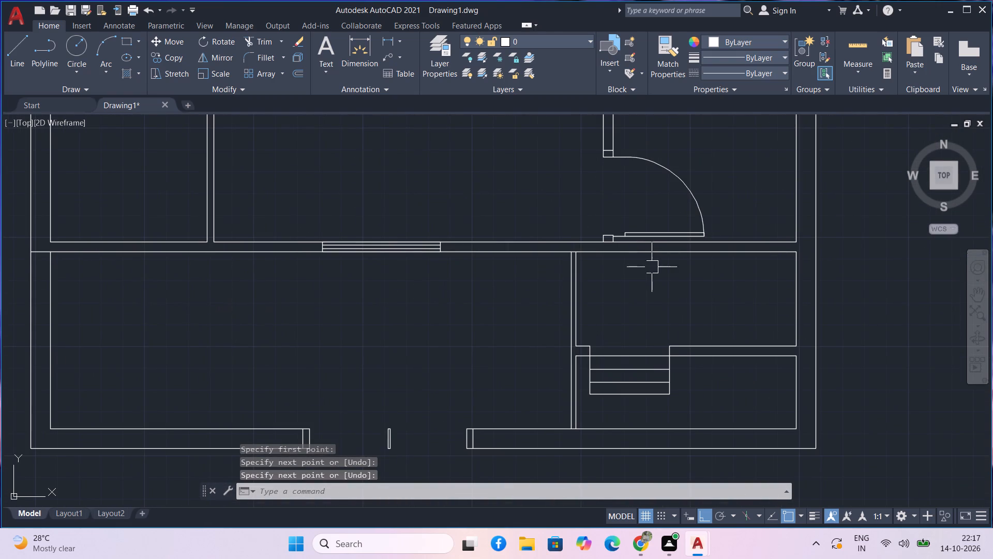
middle_click_drag(736, 273, 584, 307)
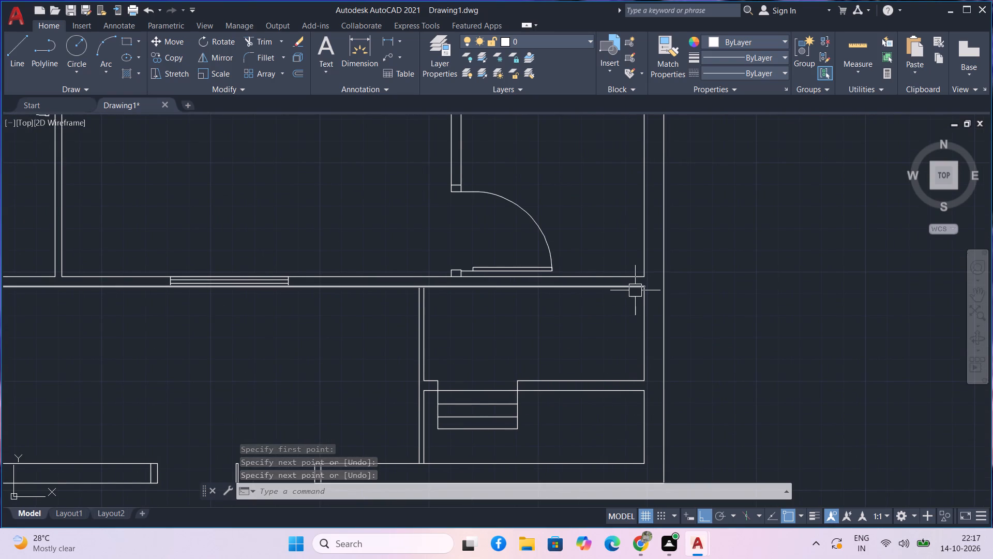
type("l")
key("space")
scroll(630, 291, "up", 2)
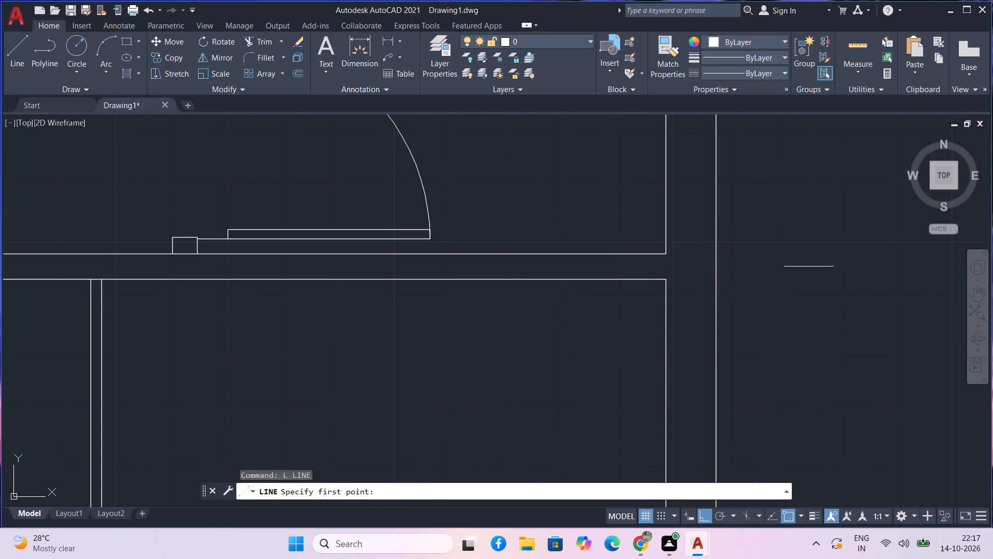
left_click(666, 279)
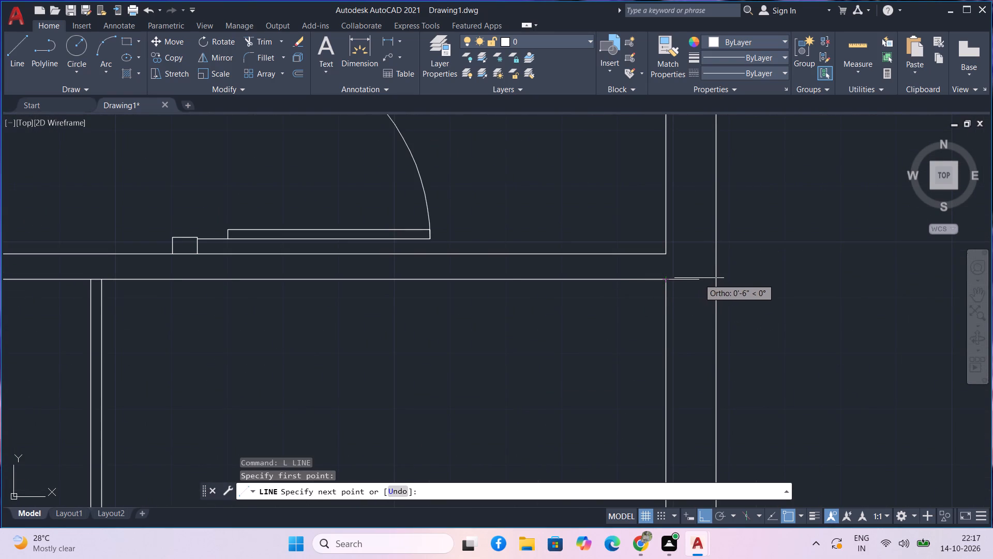
left_click(715, 281)
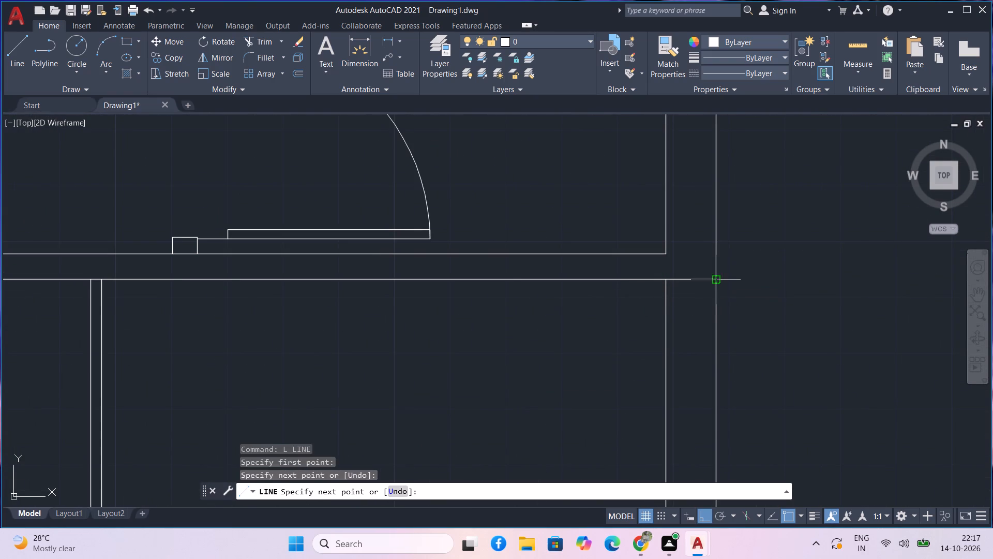
key("space")
Draw a small two-line box outline about 5" high in the lower-right corner of the small left room with a door.
scroll(705, 299, "down", 1)
scroll(749, 320, "down", 1)
middle_click_drag(763, 332, 775, 267)
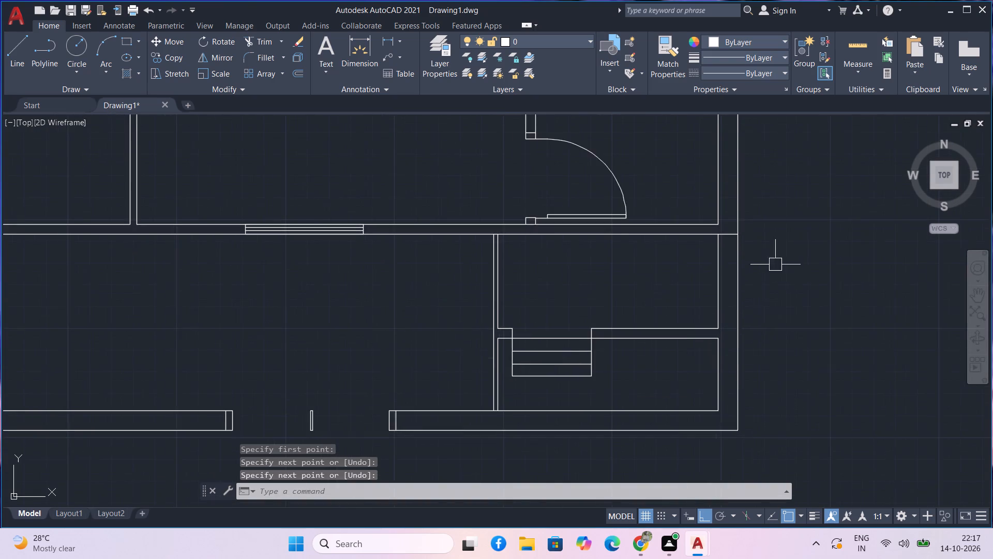
scroll(775, 264, "down", 2)
middle_click_drag(786, 306, 813, 372)
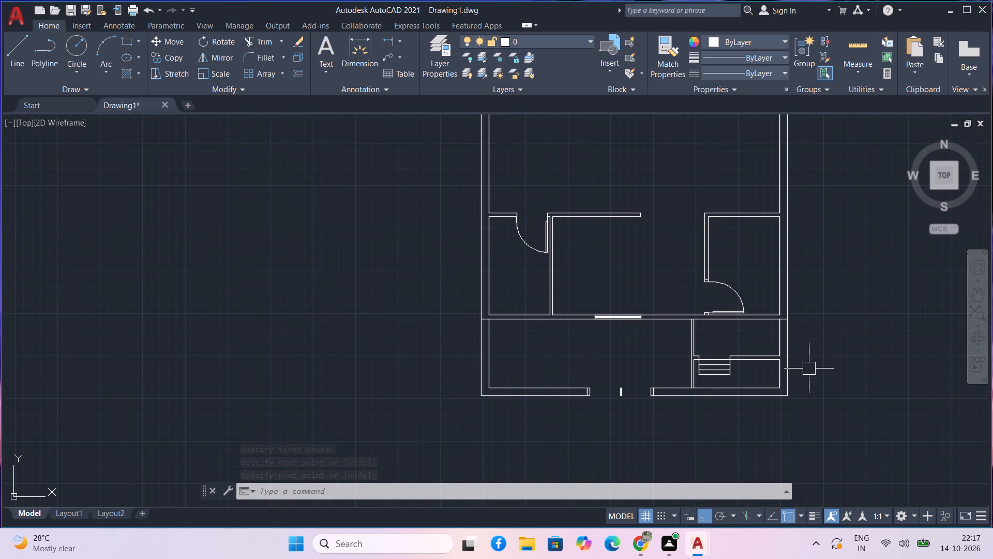
middle_click_drag(816, 310, 817, 341)
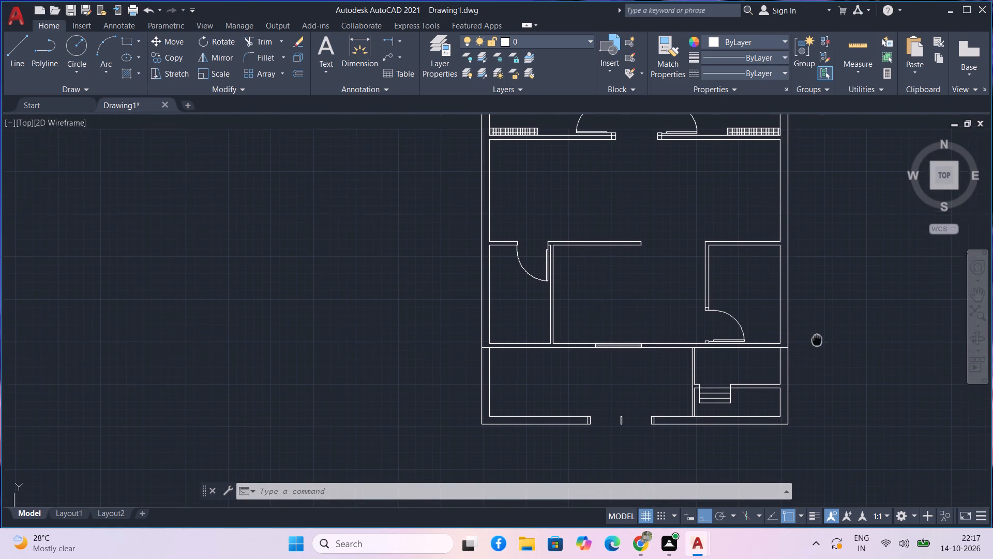
middle_click_drag(817, 341, 817, 344)
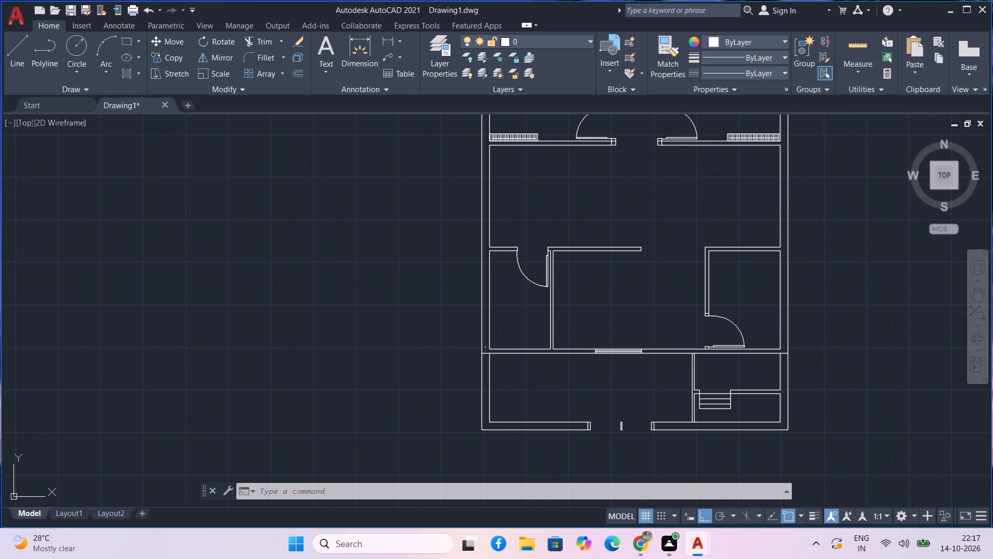
type("l")
key("space")
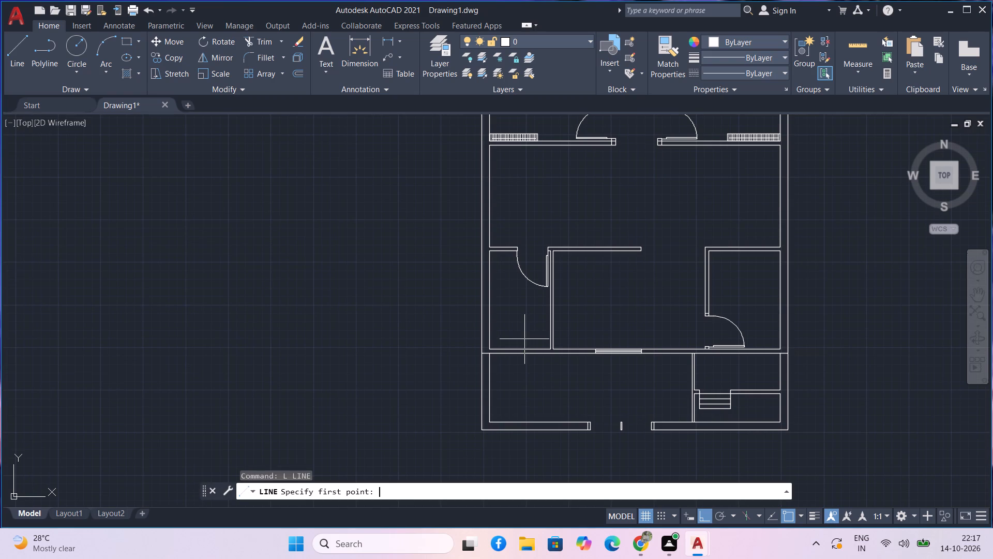
scroll(526, 331, "up", 3)
middle_click_drag(545, 346, 435, 333)
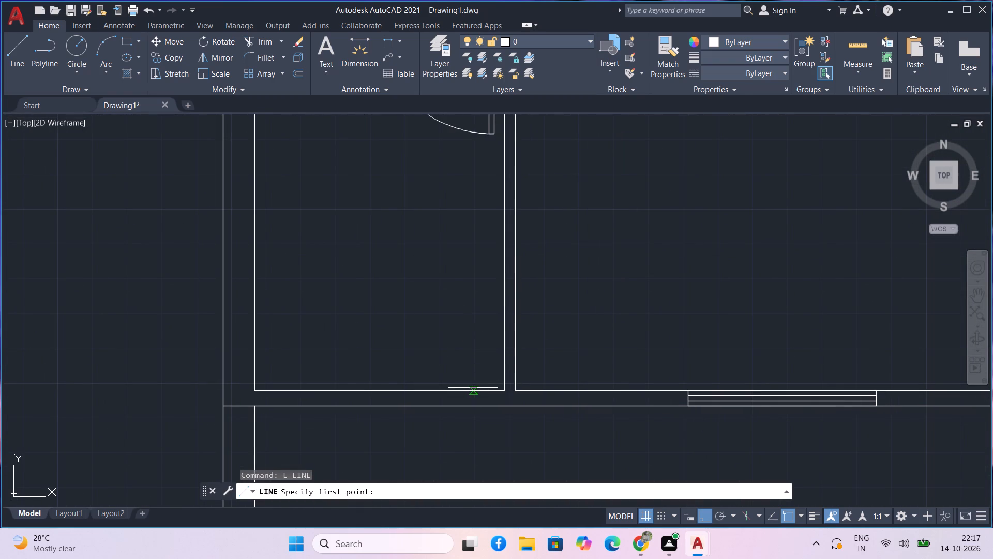
scroll(473, 388, "up", 1)
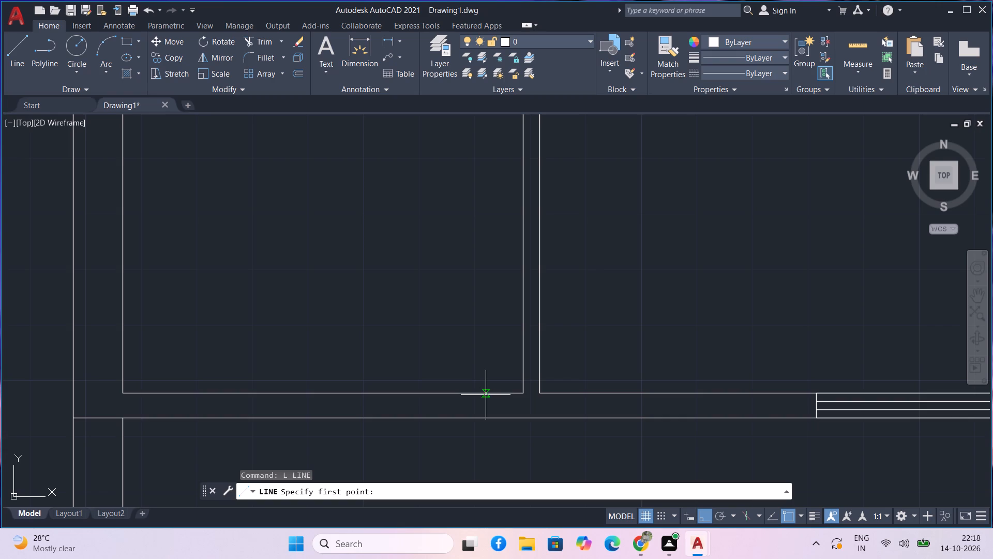
left_click(487, 393)
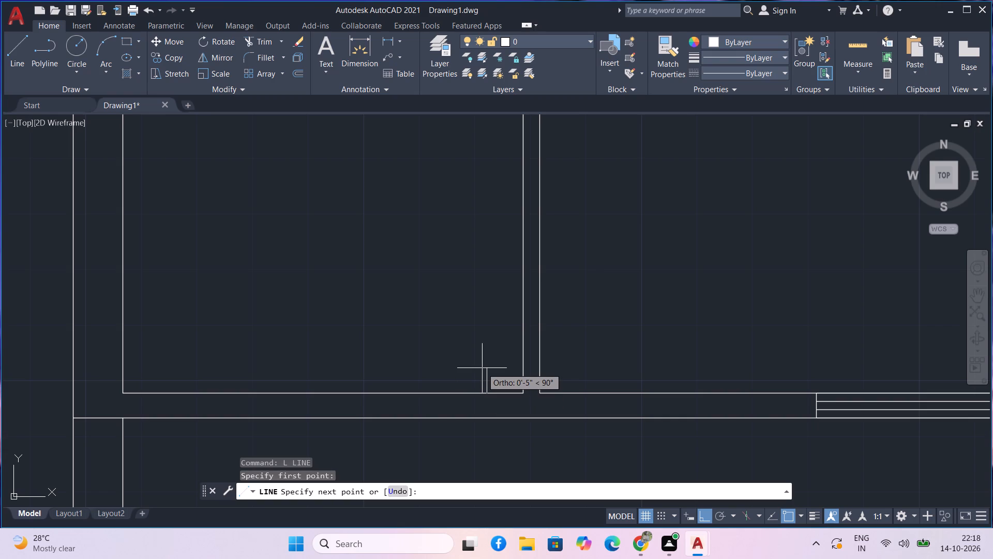
left_click(482, 368)
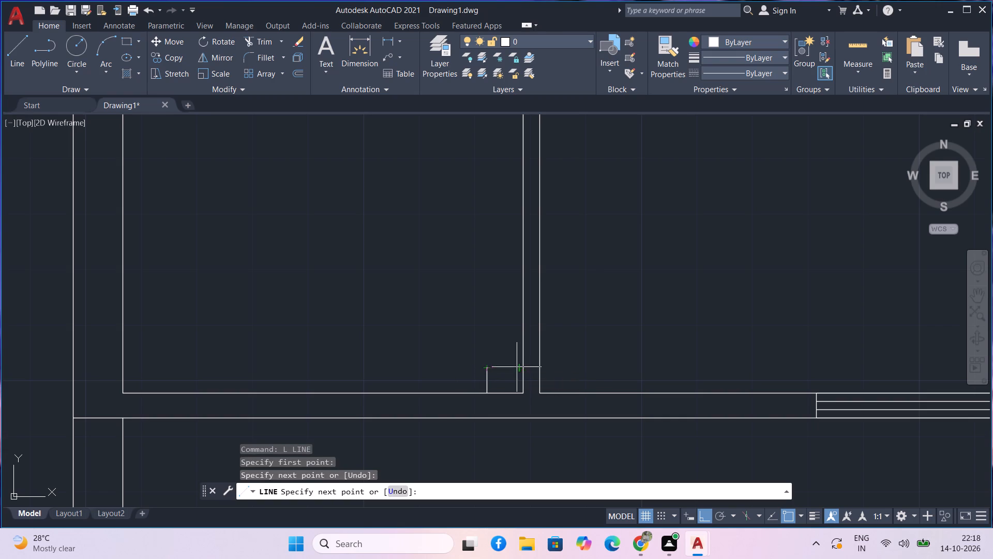
left_click(521, 367)
key("space")
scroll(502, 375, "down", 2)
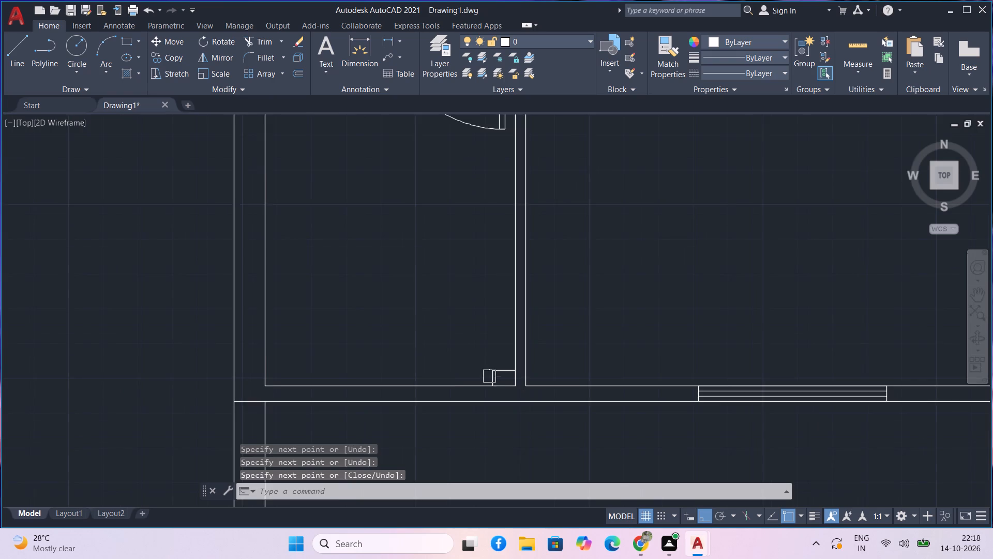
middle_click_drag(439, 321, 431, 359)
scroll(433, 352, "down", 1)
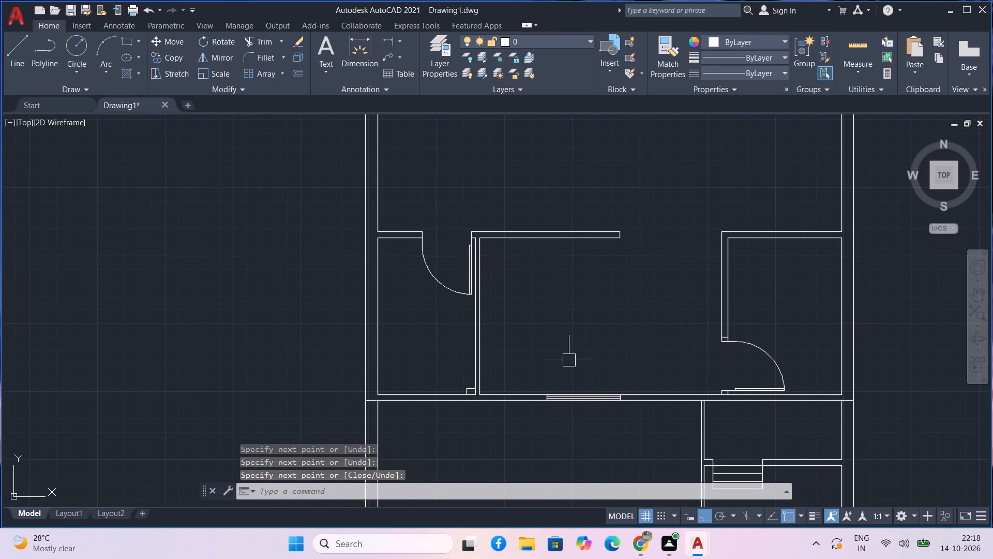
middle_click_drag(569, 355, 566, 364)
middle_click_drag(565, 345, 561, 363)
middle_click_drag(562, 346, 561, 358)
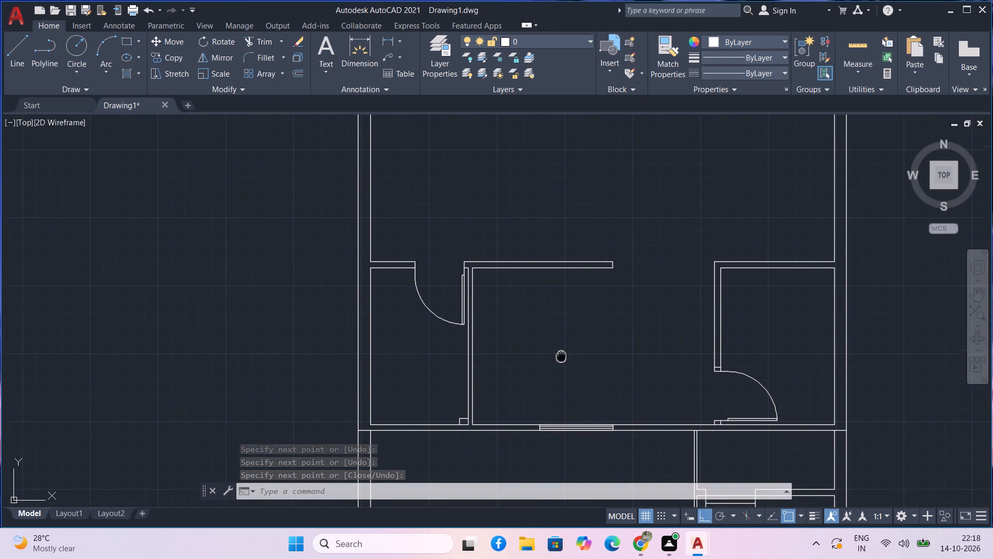
Draw a vertical line about 10' long across the middle room, from the lower wall's inner face just right of the window.
middle_click_drag(561, 358, 561, 358)
middle_click_drag(551, 351, 547, 330)
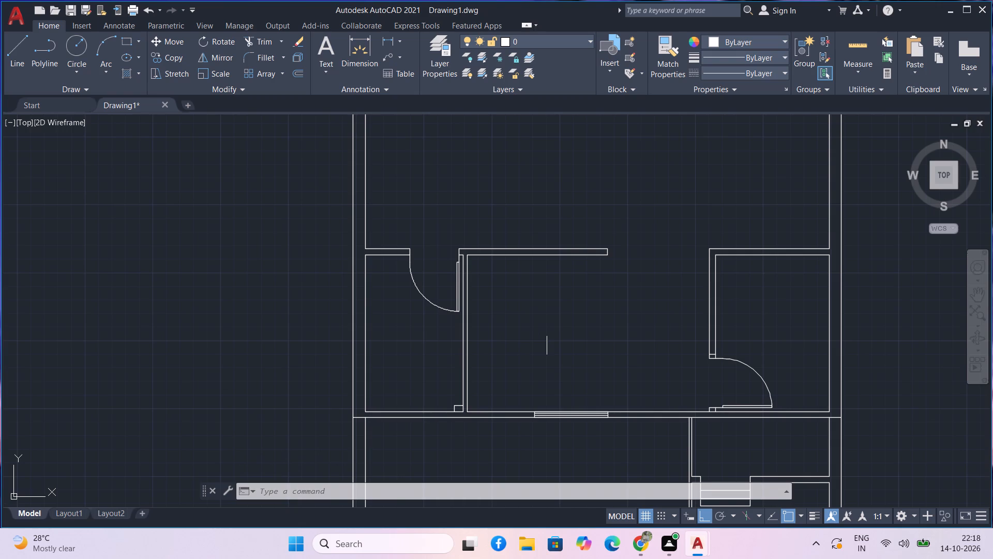
type("l")
key("space")
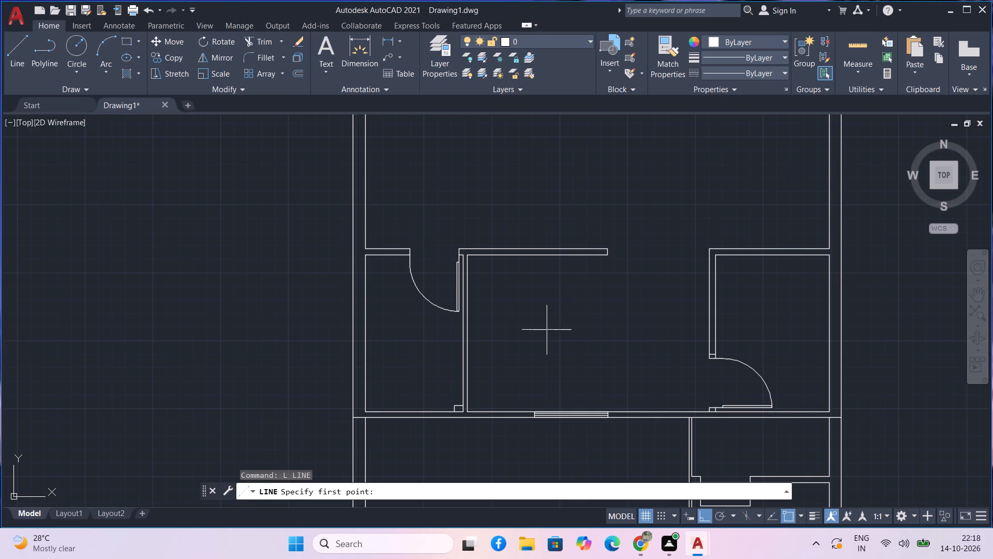
scroll(606, 403, "up", 1)
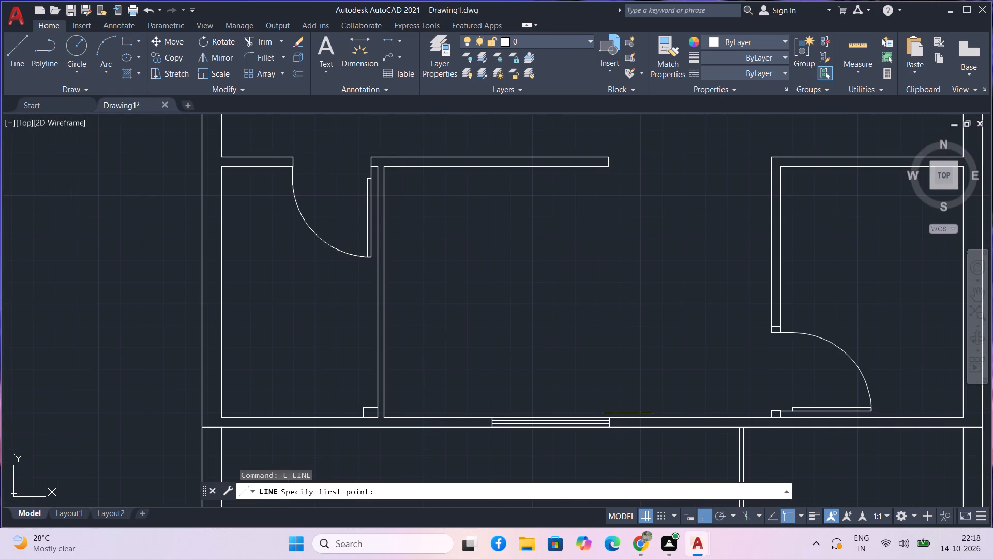
left_click(640, 417)
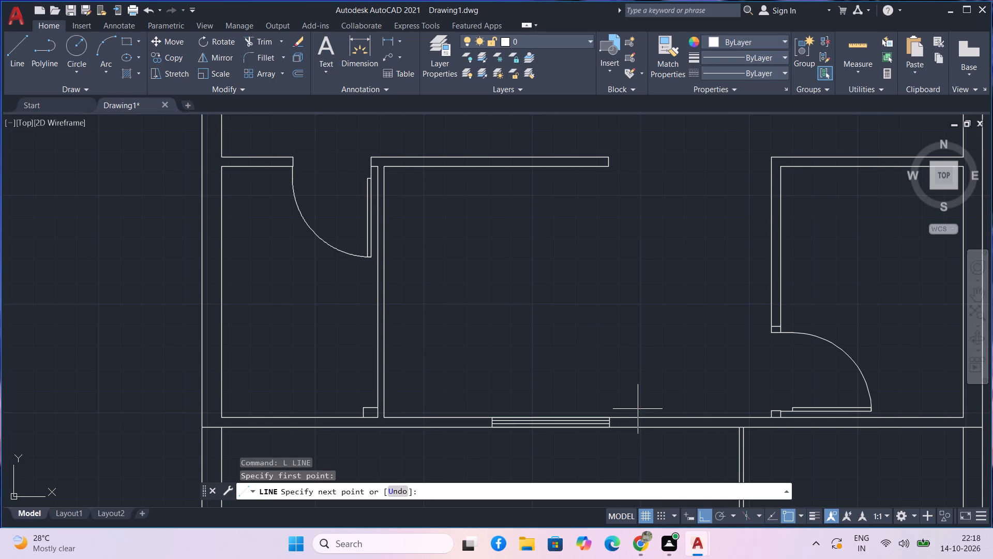
scroll(642, 352, "down", 1)
middle_click_drag(642, 352, 639, 405)
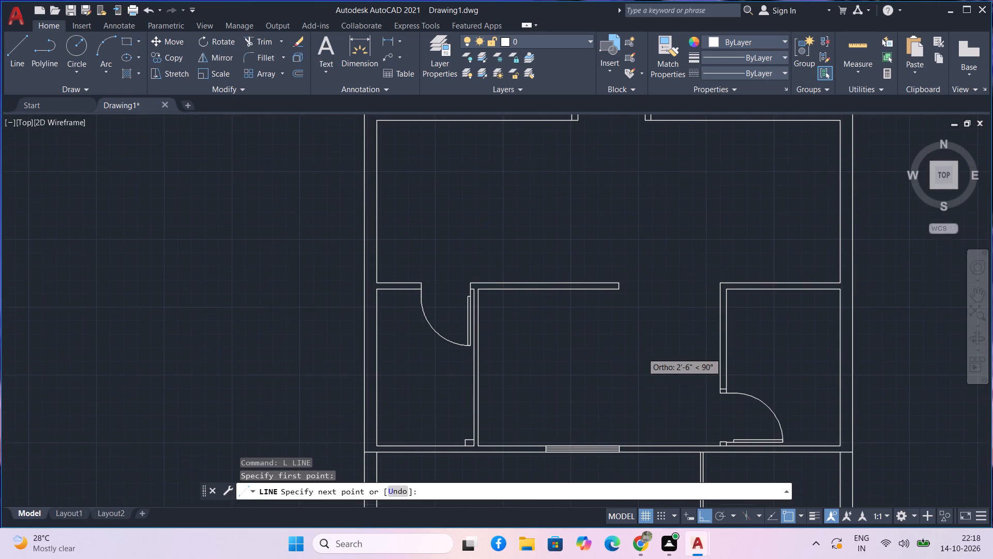
scroll(640, 360, "down", 1)
middle_click_drag(641, 358, 639, 406)
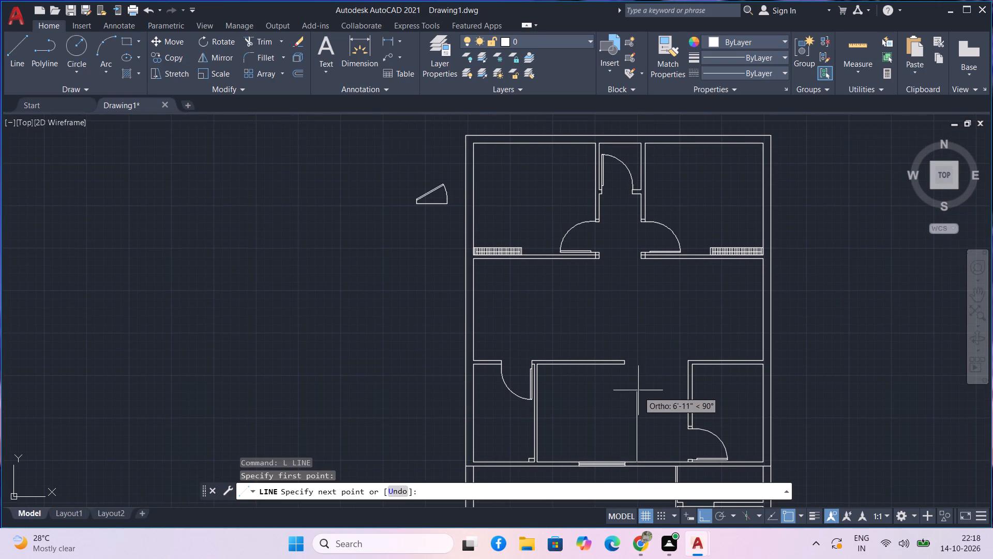
middle_click_drag(638, 373, 628, 364)
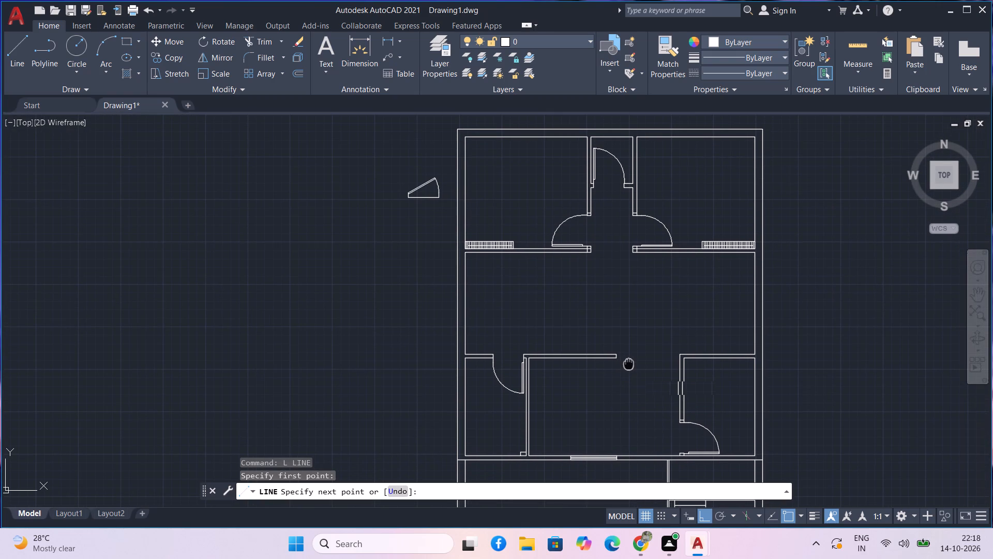
middle_click_drag(628, 364, 618, 365)
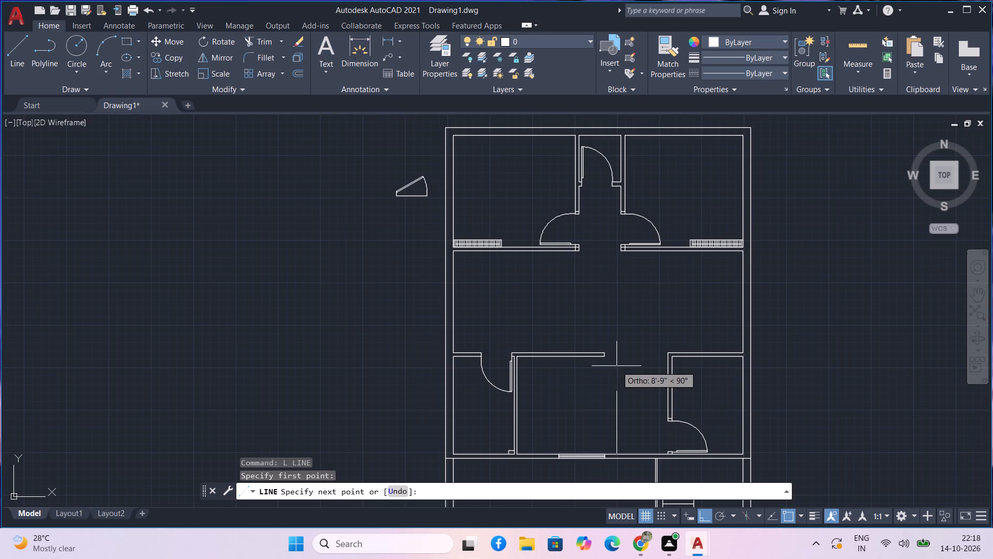
scroll(616, 360, "up", 1)
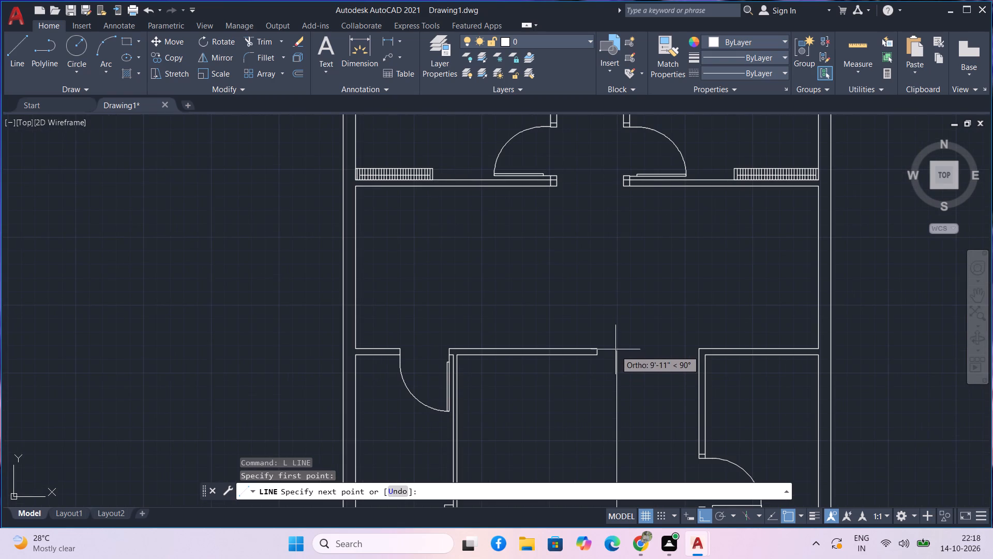
scroll(616, 348, "up", 1)
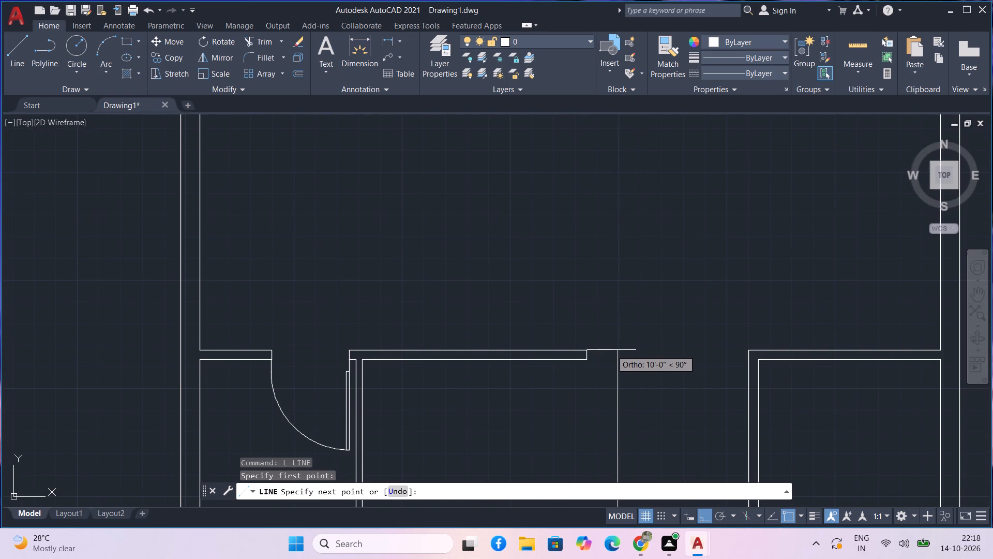
left_click(611, 350)
key("space")
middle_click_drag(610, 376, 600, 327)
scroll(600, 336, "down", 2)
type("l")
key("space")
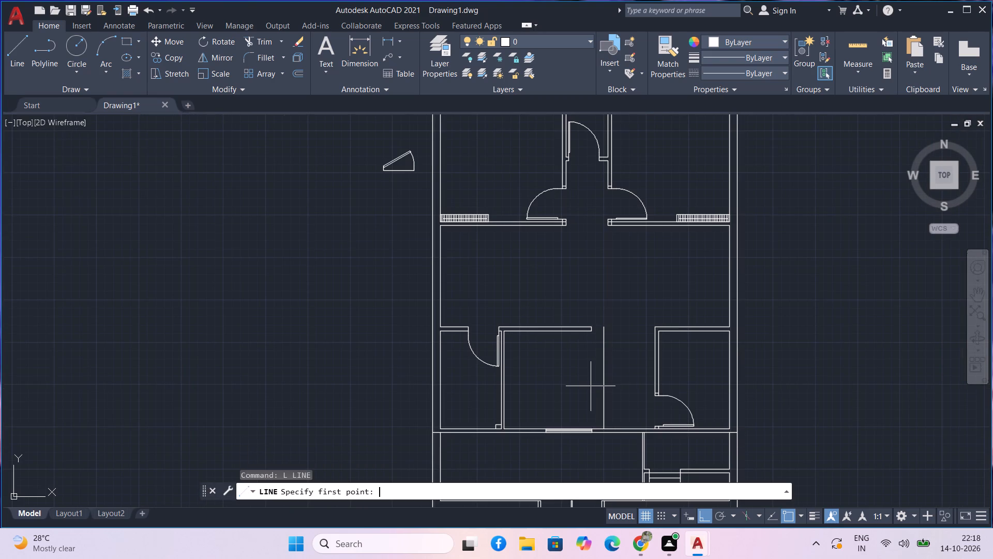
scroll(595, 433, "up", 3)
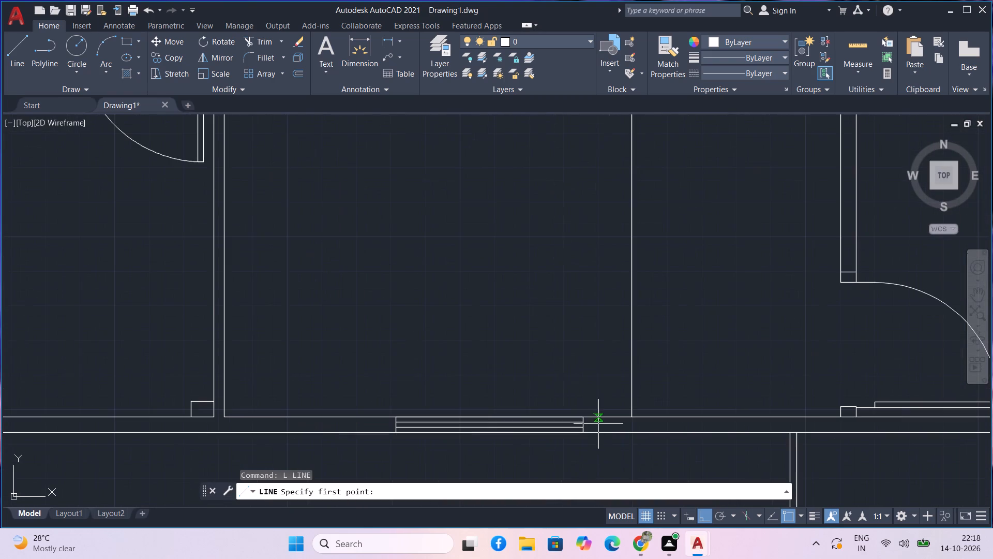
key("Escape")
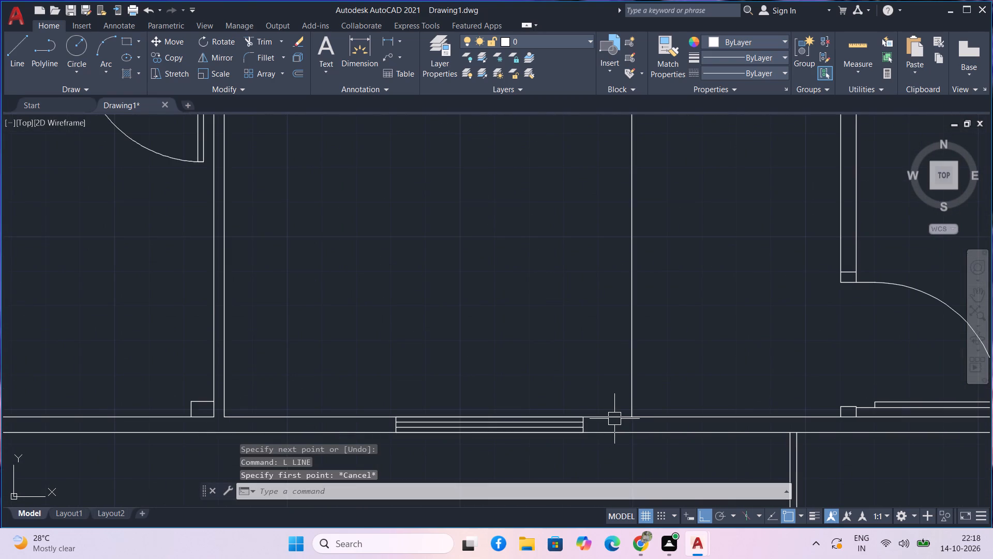
Offset the new vertical line 3" to the left to form a thin partition in the middle room.
type("o")
key("space")
key("3")
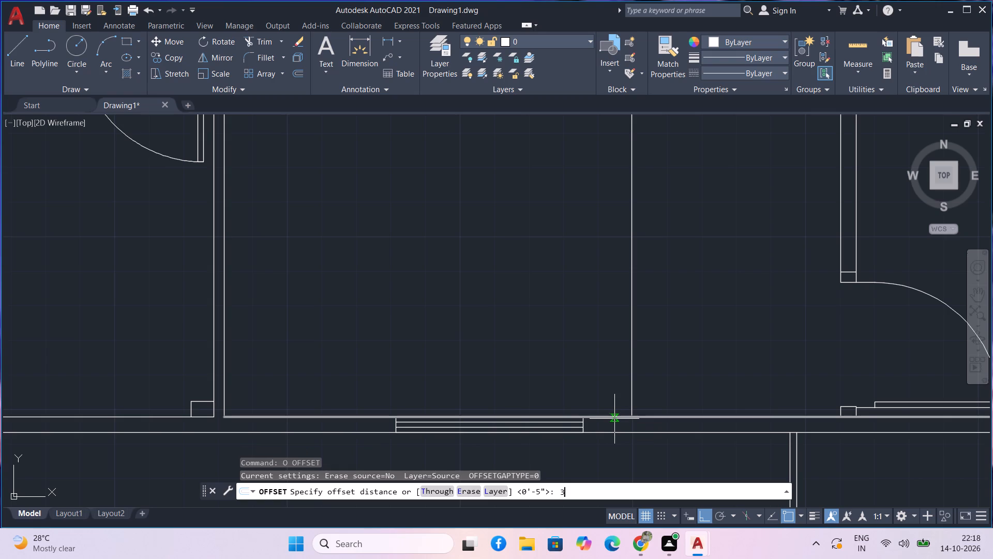
key("Return")
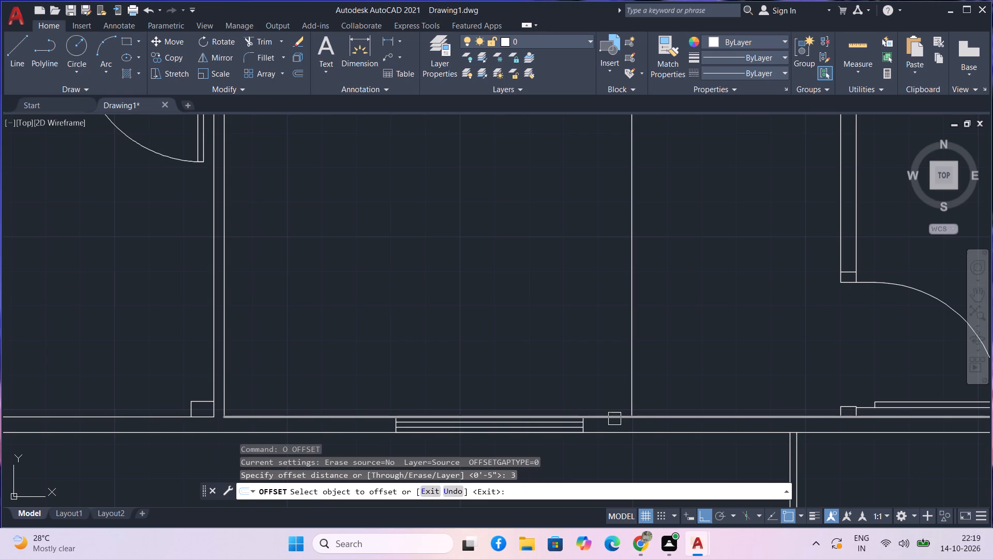
left_click(629, 376)
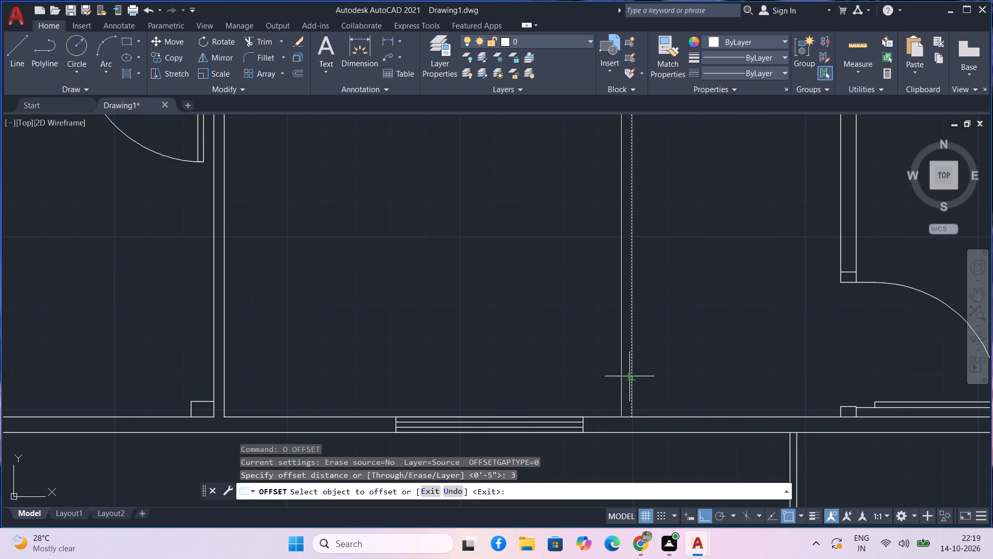
scroll(606, 379, "down", 1)
left_click(606, 379)
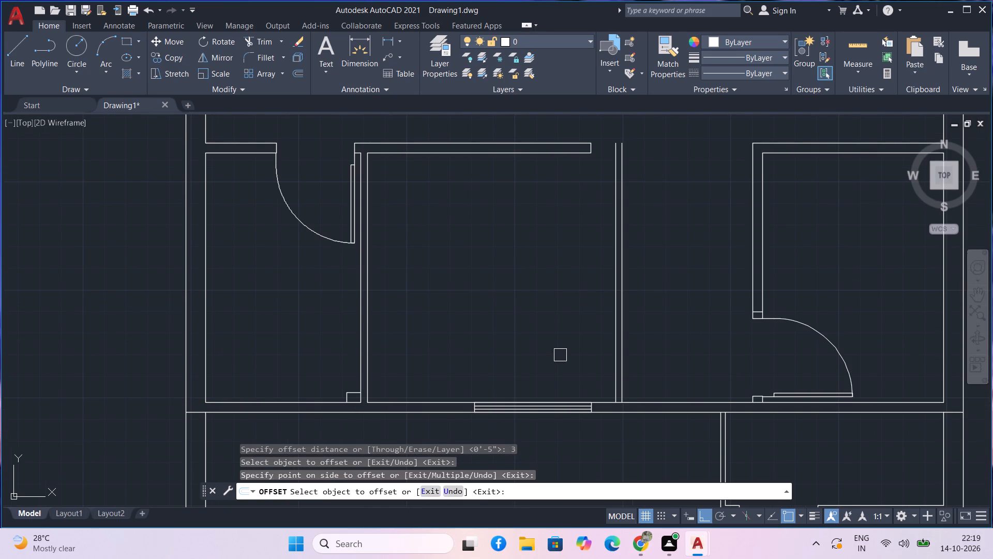
key("Escape")
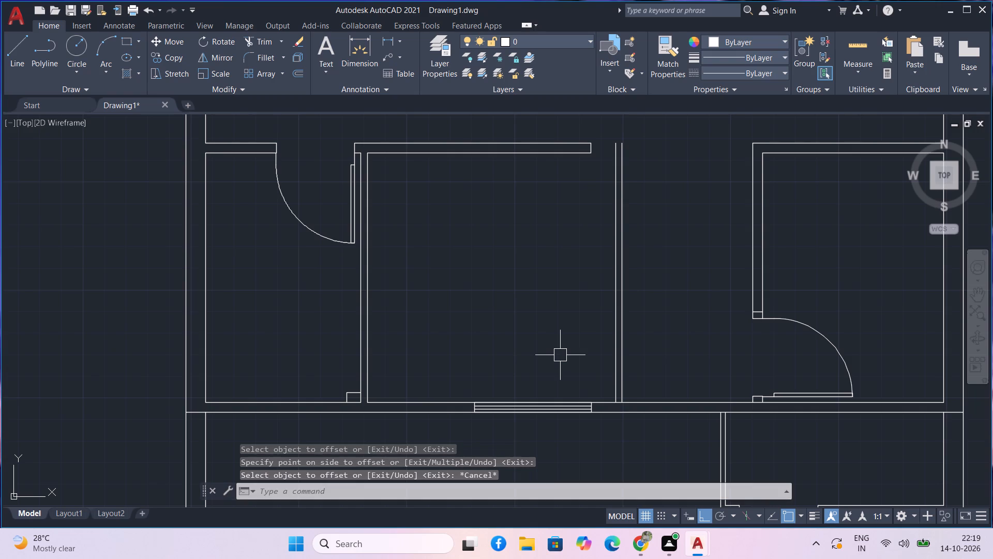
Extend both lines of the middle room's top wall to the outer line of the new 3" partition.
type("ex")
key("space")
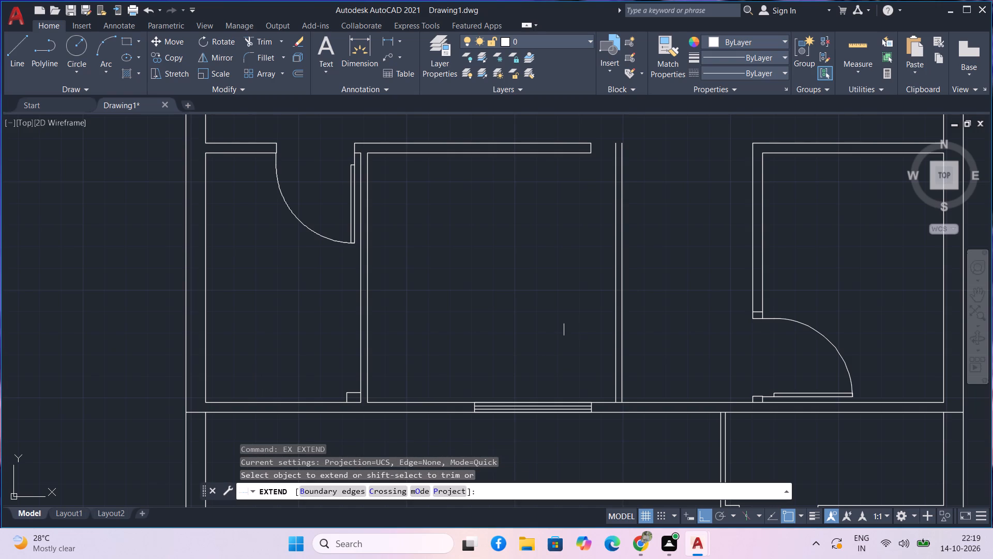
left_click(555, 149)
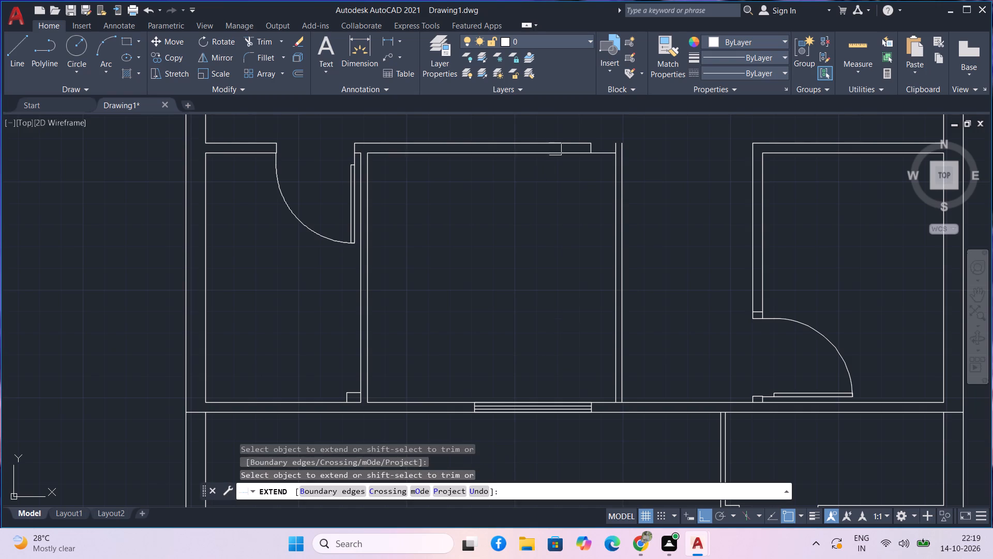
left_click(556, 138)
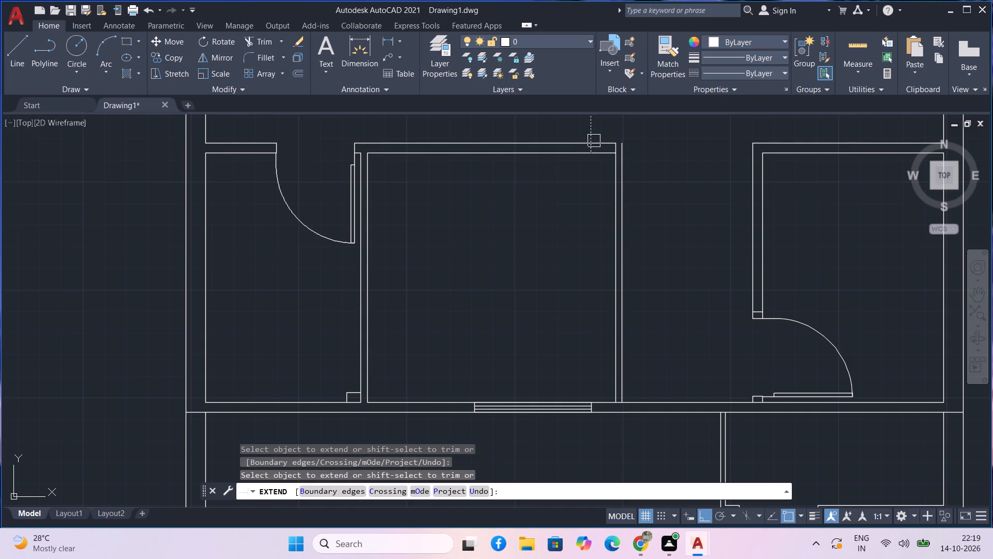
left_click(603, 141)
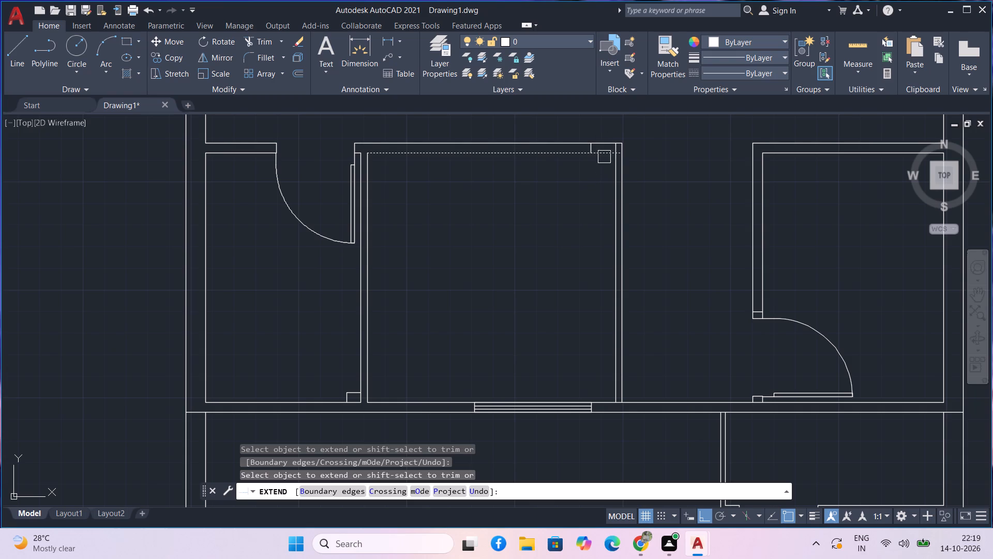
left_click(604, 157)
scroll(609, 153, "up", 4)
key("Escape")
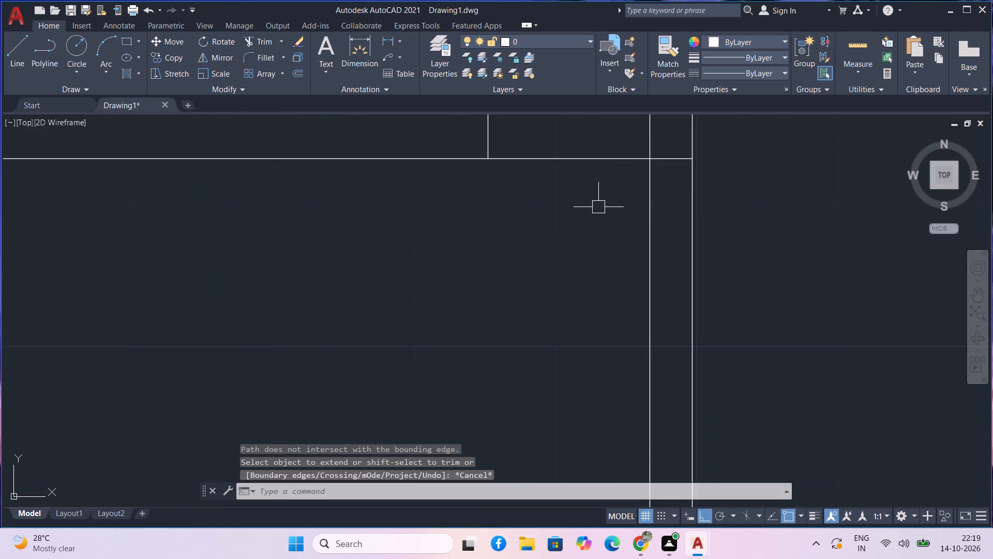
Trim the old wall end cap, overlapping segments and small protruding stubs where the top wall meets the new partition.
type("tr")
key("space")
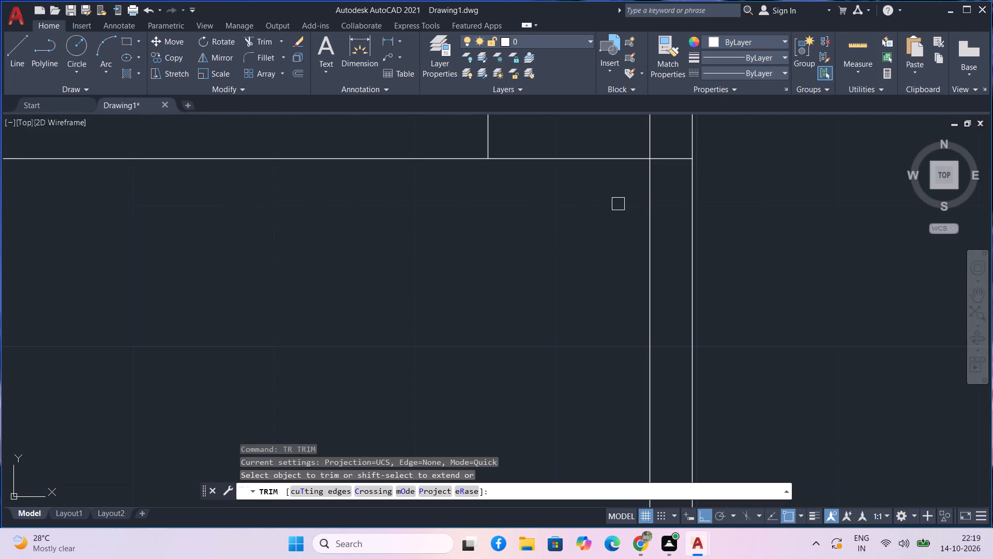
middle_click_drag(667, 196, 668, 307)
left_click_drag(669, 303, 642, 253)
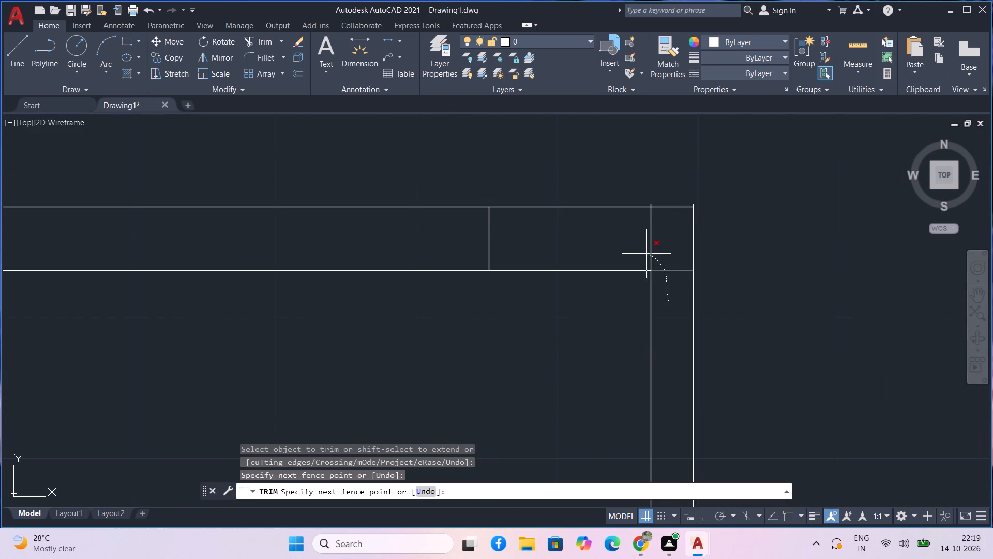
left_click_drag(642, 253, 416, 244)
scroll(427, 243, "down", 2)
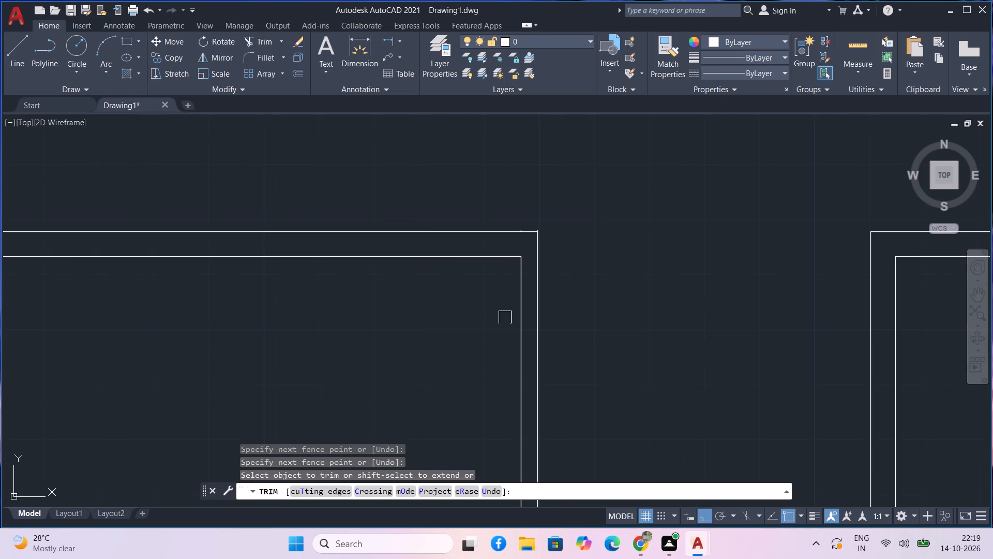
scroll(533, 223, "up", 6)
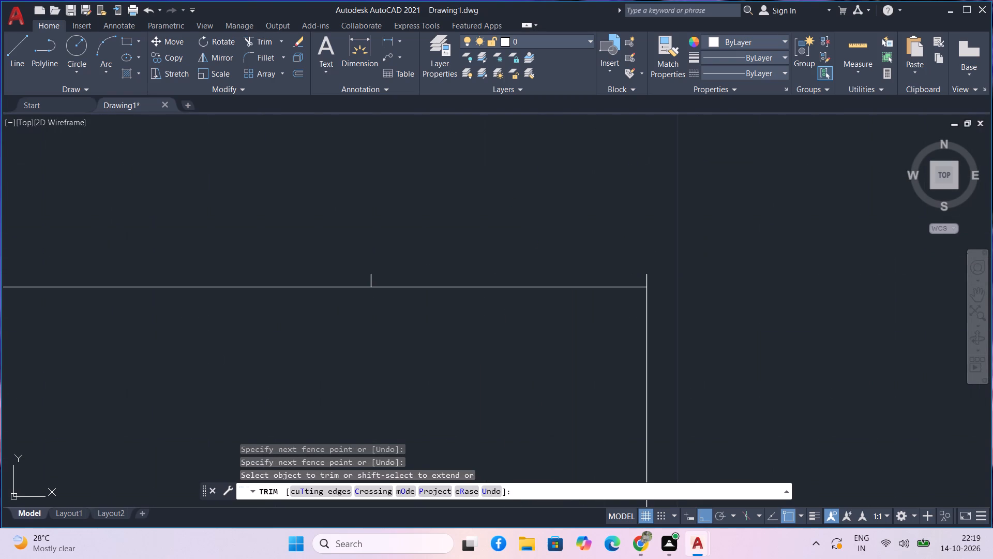
left_click(377, 272)
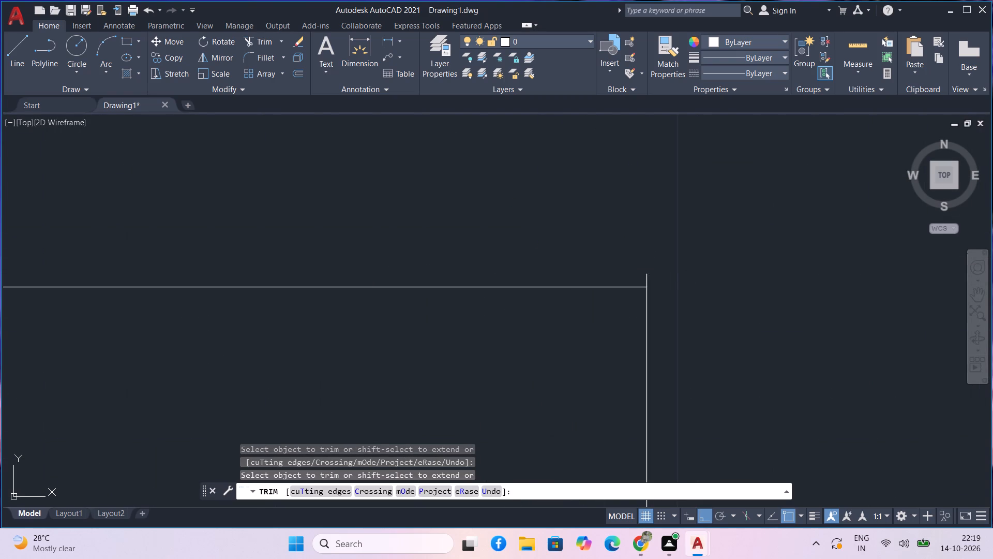
left_click(646, 275)
Extend the new partition's inner line up through the top wall to the wall's upper face.
scroll(647, 271, "down", 2)
middle_click_drag(676, 287, 679, 156)
scroll(686, 179, "down", 3)
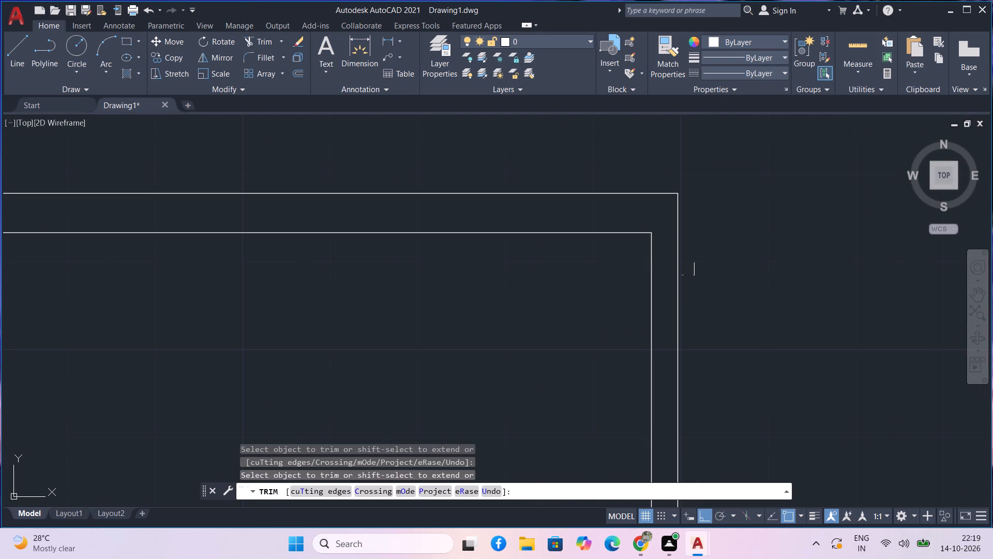
middle_click_drag(701, 315, 682, 192)
scroll(682, 201, "down", 2)
scroll(688, 286, "down", 1)
middle_click_drag(685, 306, 668, 353)
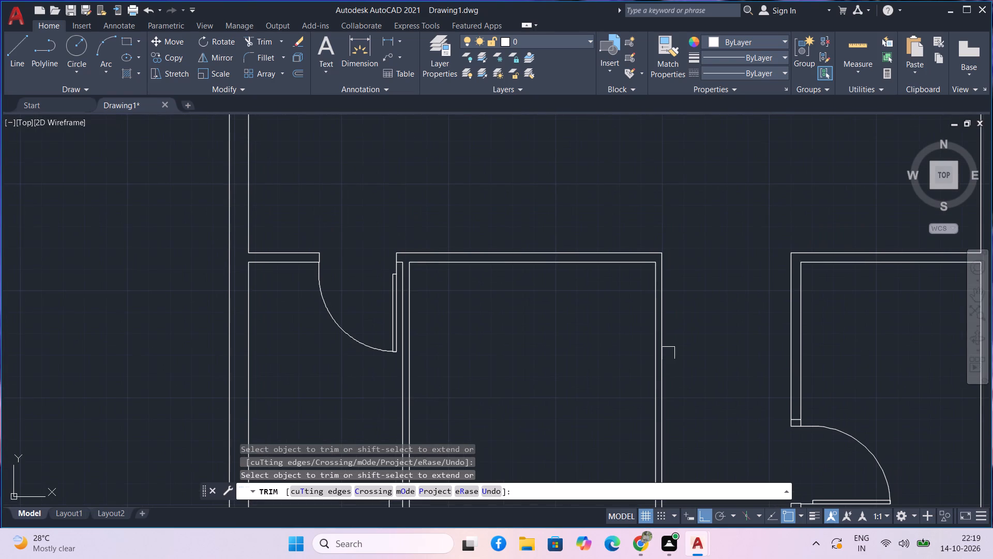
left_click(654, 348, "shift")
middle_click_drag(565, 365, 501, 306)
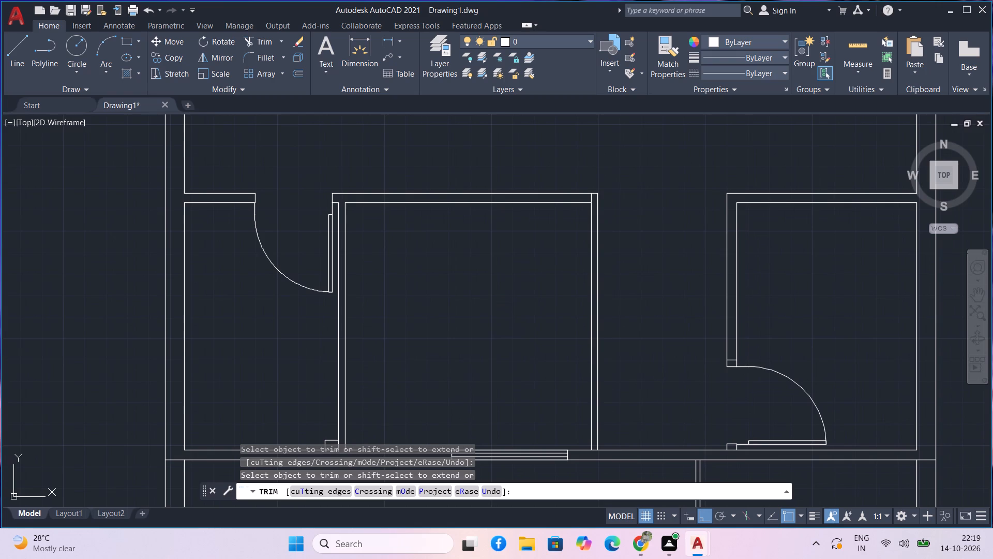
middle_click_drag(505, 303, 493, 329)
scroll(516, 283, "down", 1)
middle_click_drag(516, 287, 498, 320)
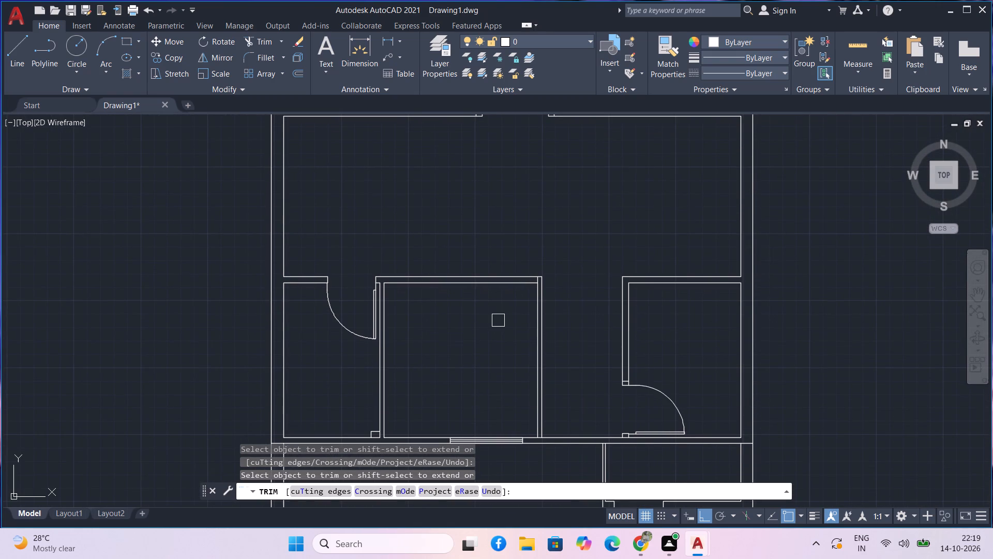
key("Escape")
Offset the middle room partition's inner line 3' to the left, and offset the resulting line another 3' left.
type("o")
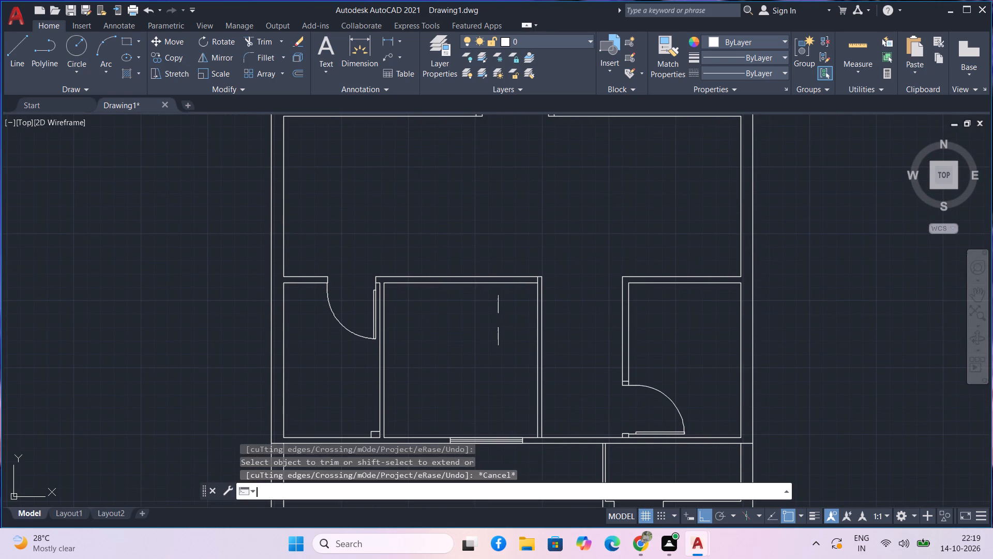
key("space")
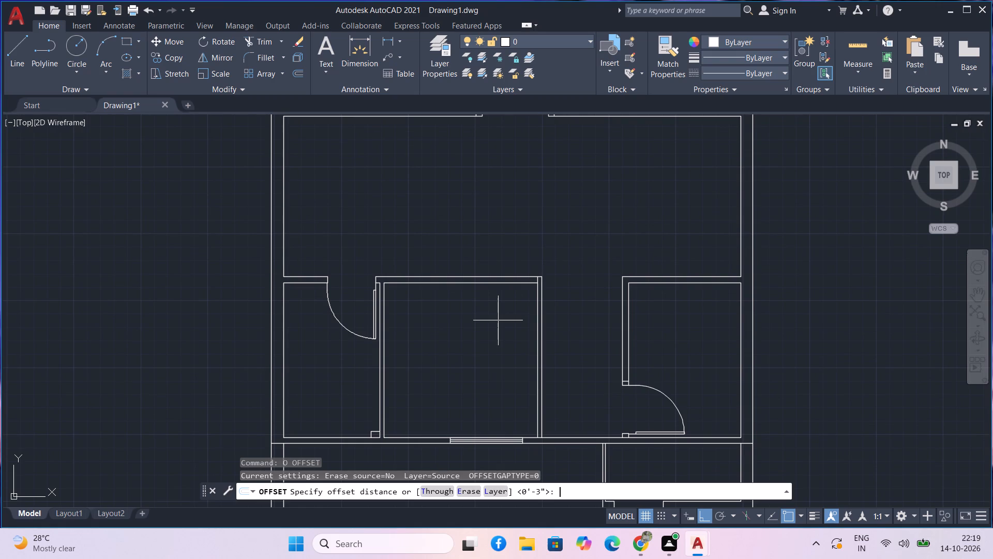
key("3")
key("apostrophe")
key("Return")
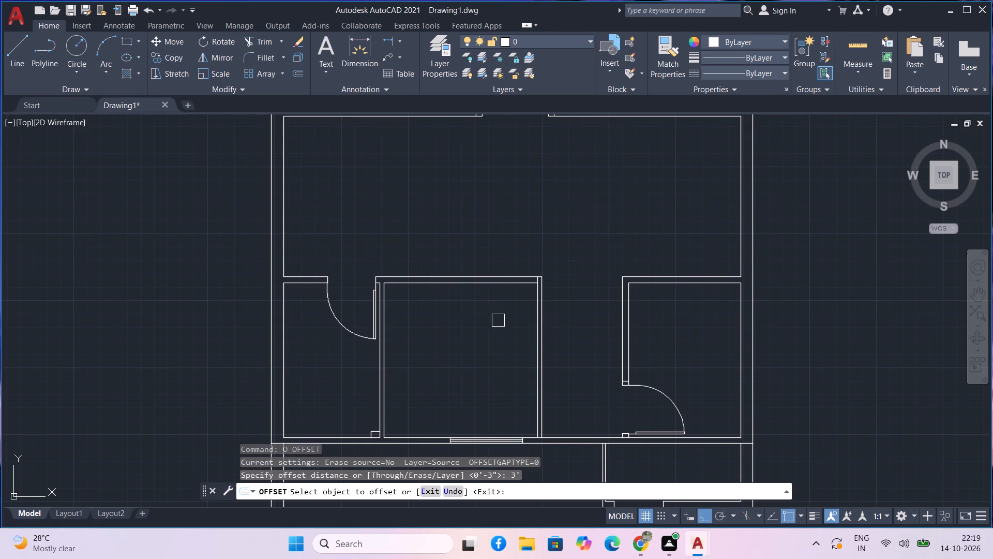
scroll(498, 320, "up", 2)
middle_click_drag(517, 321, 354, 283)
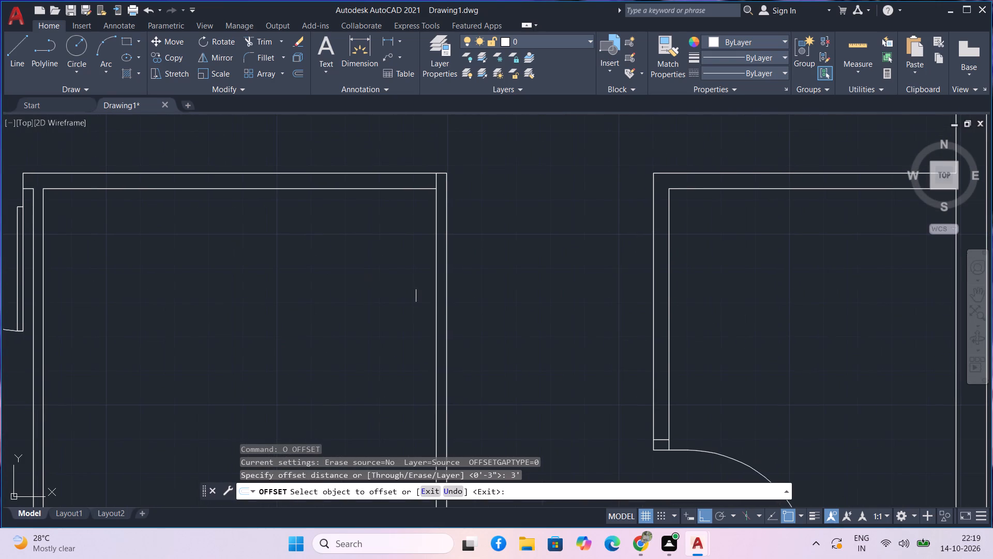
left_click(437, 301)
left_click(324, 302)
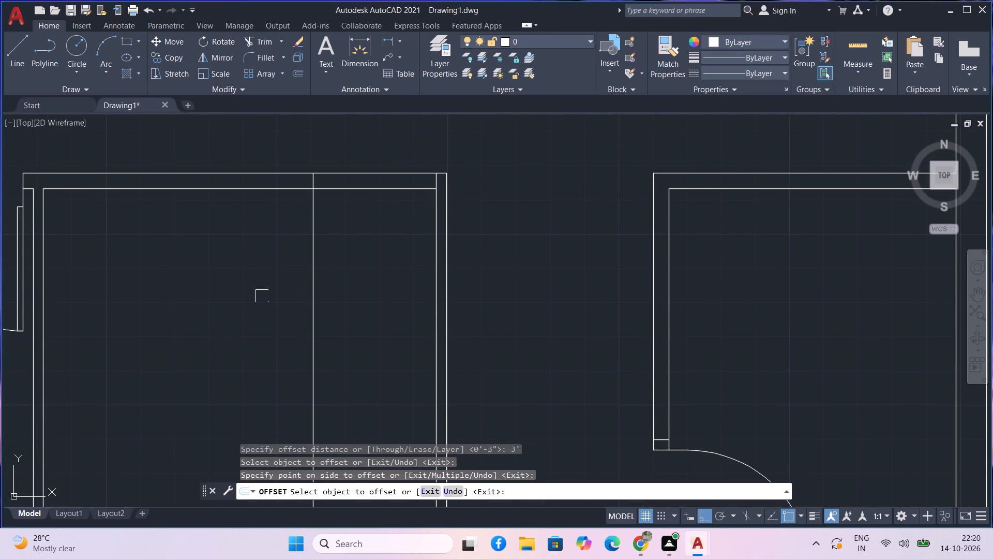
middle_click_drag(261, 296, 288, 295)
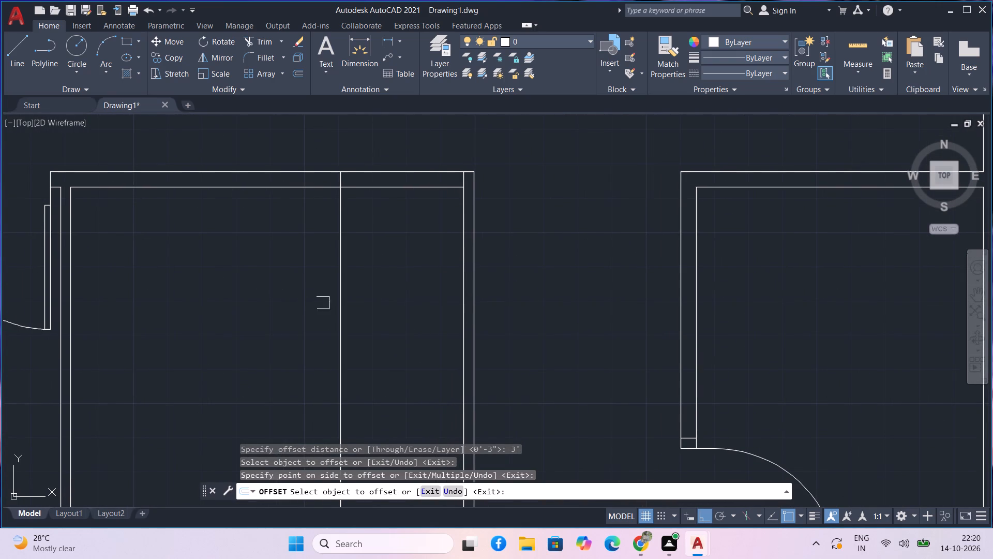
left_click(340, 306)
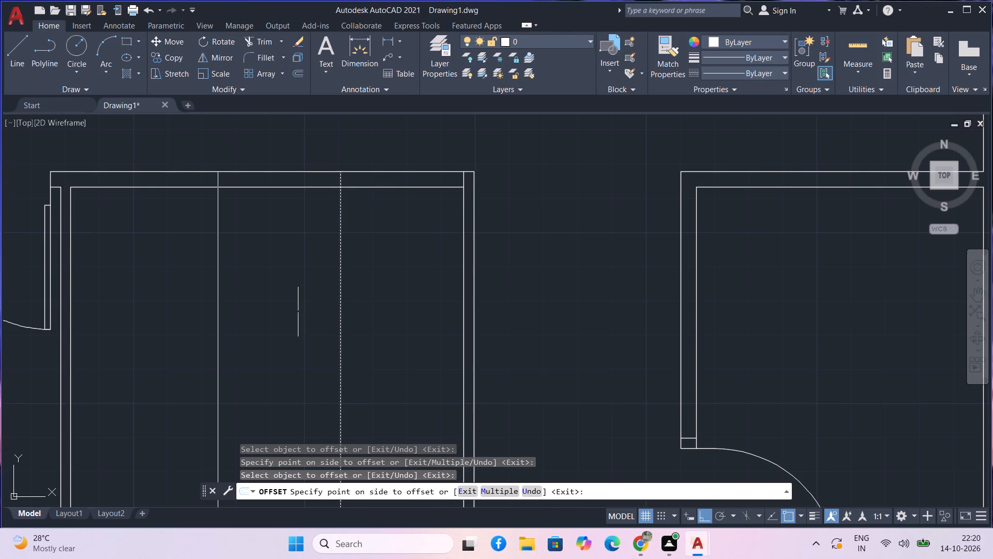
left_click(298, 312)
key("Escape")
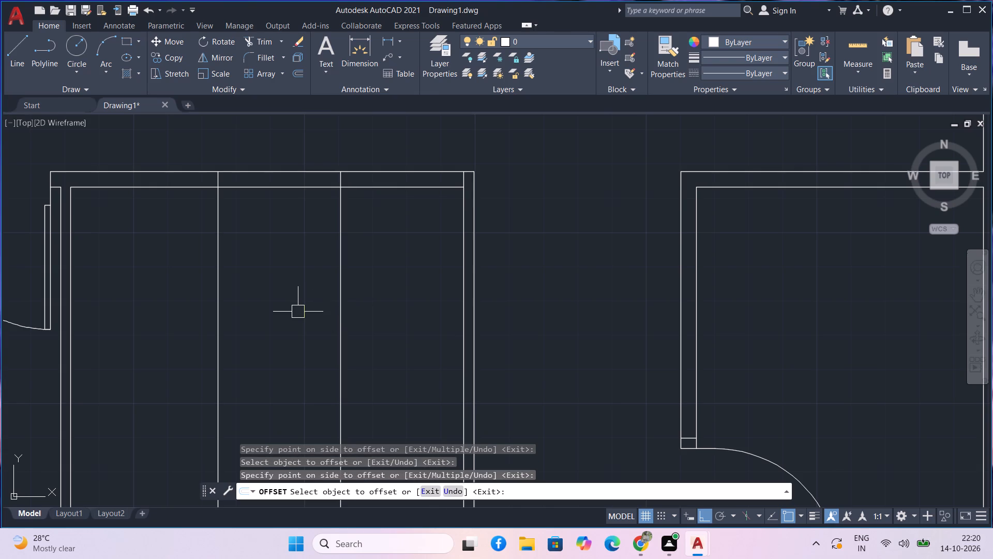
Trim the top wall between the farther offset line and the partition, plus both offset lines below it, keeping the wall's end cap.
key("t")
type("r")
key("space")
left_click_drag(298, 312, 299, 167)
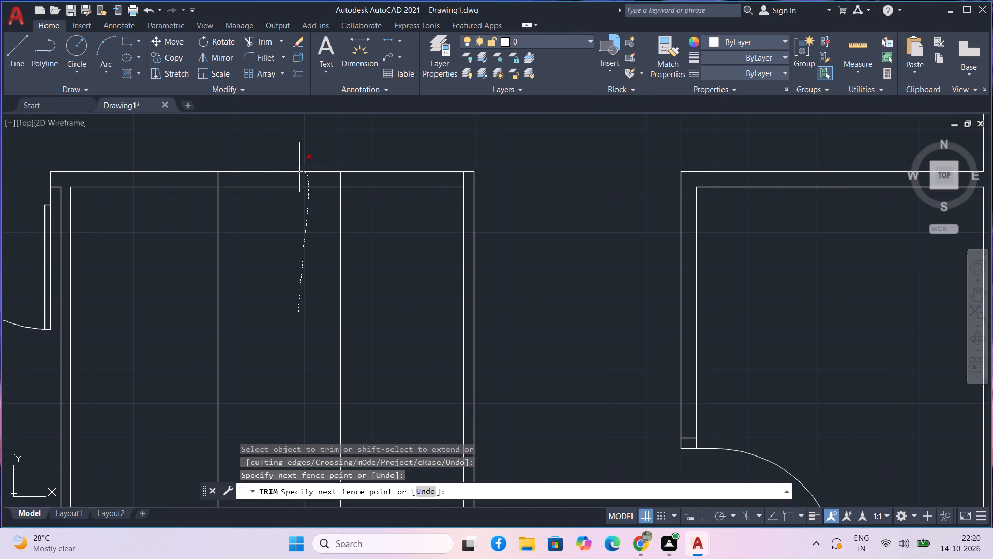
left_click_drag(299, 167, 366, 195)
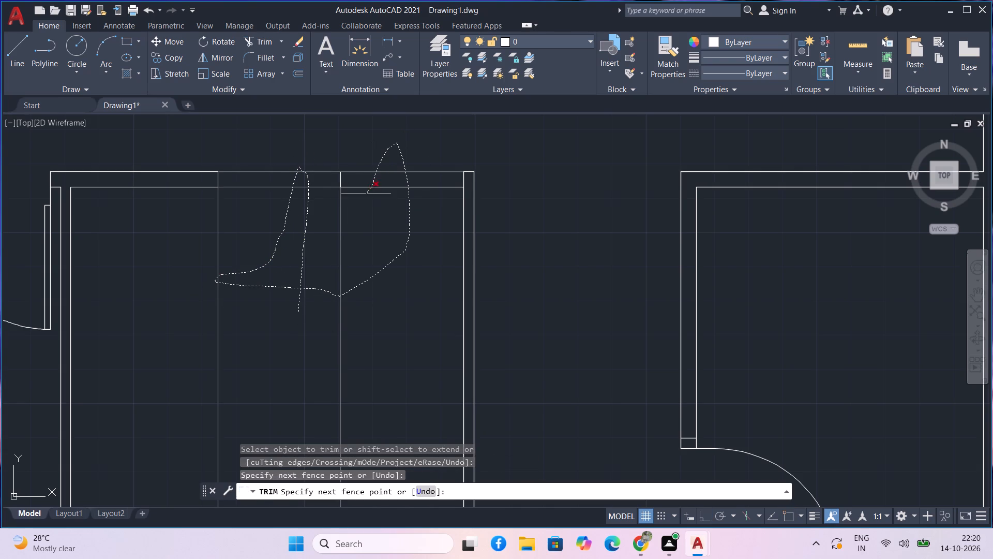
left_click_drag(366, 195, 330, 179)
scroll(343, 240, "down", 2)
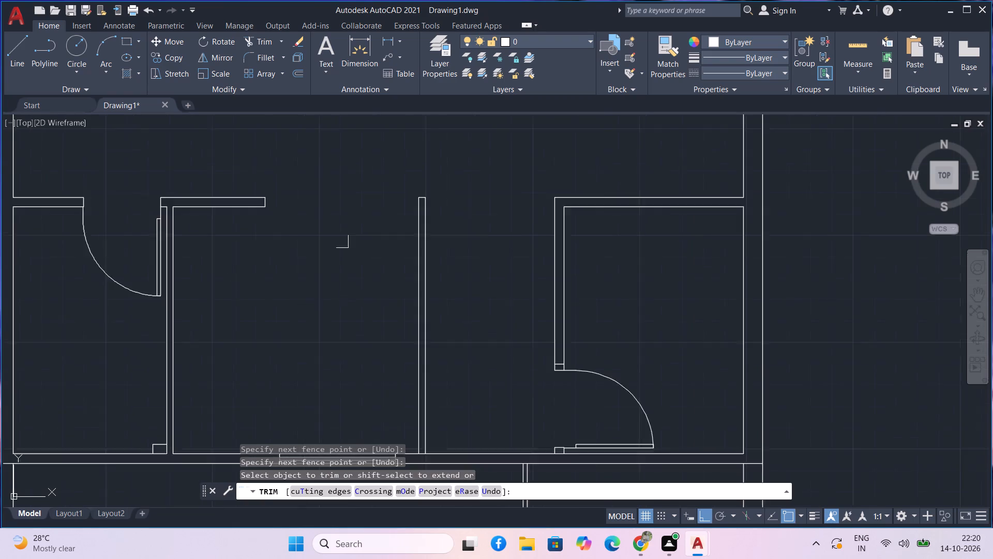
Extend both lines of the remaining top wall stub back across to the partition.
middle_click_drag(339, 259, 344, 239)
middle_click_drag(344, 238, 335, 255)
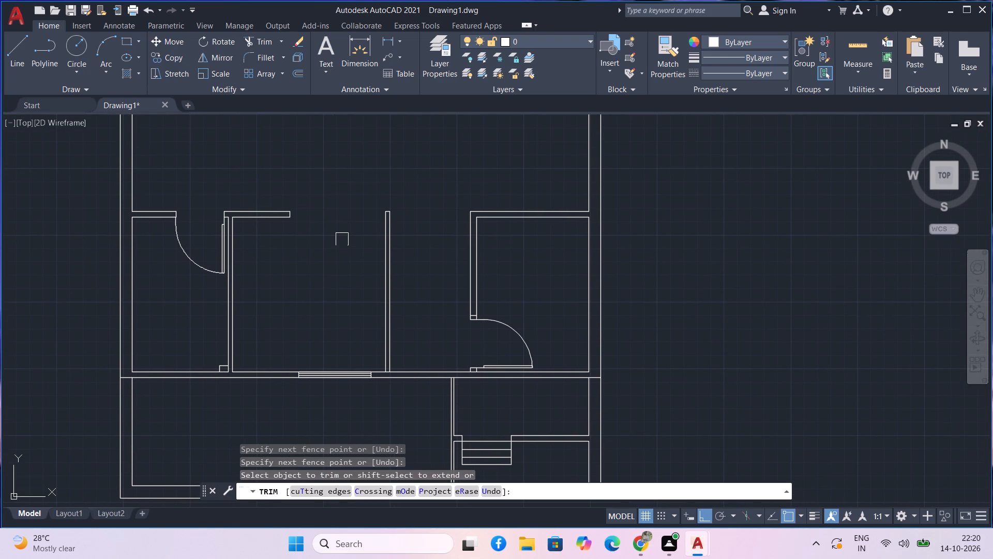
left_click(272, 210, "shift")
left_click(273, 214, "shift")
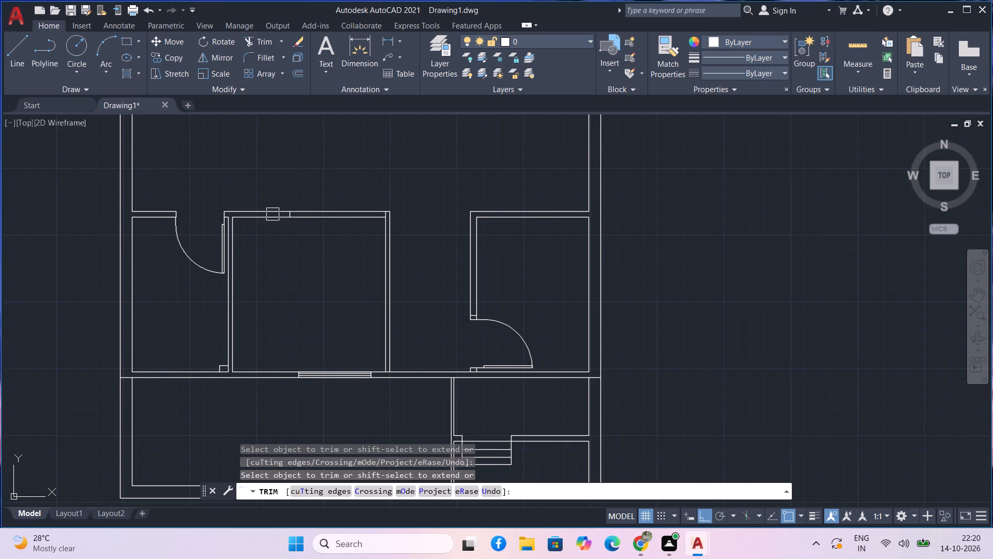
Draw a short vertical line across the top wall's thickness, just left of the partition corner, to mark the opening's other edge.
middle_click_drag(301, 232, 206, 349)
scroll(233, 352, "up", 1)
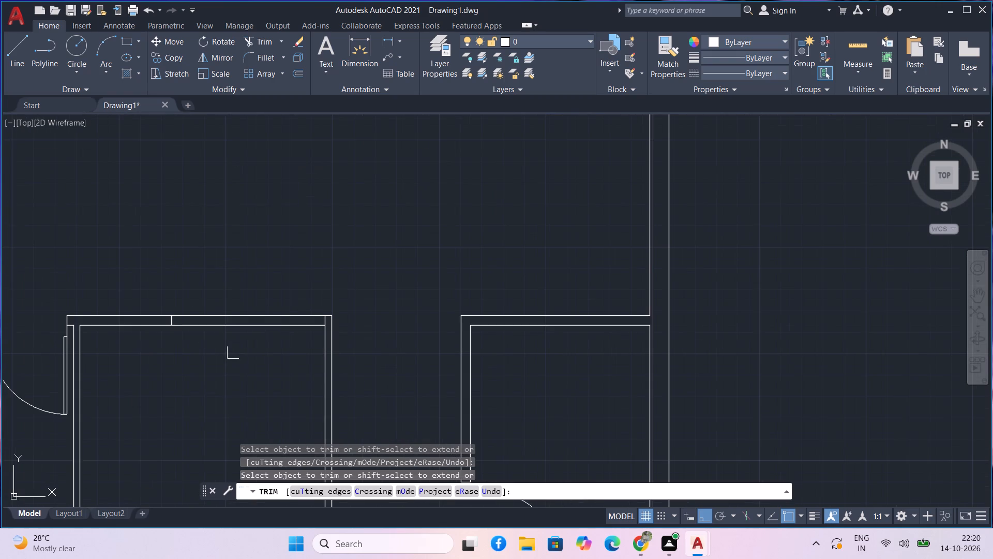
middle_click_drag(254, 350, 227, 323)
scroll(243, 322, "up", 1)
middle_click_drag(247, 329, 249, 354)
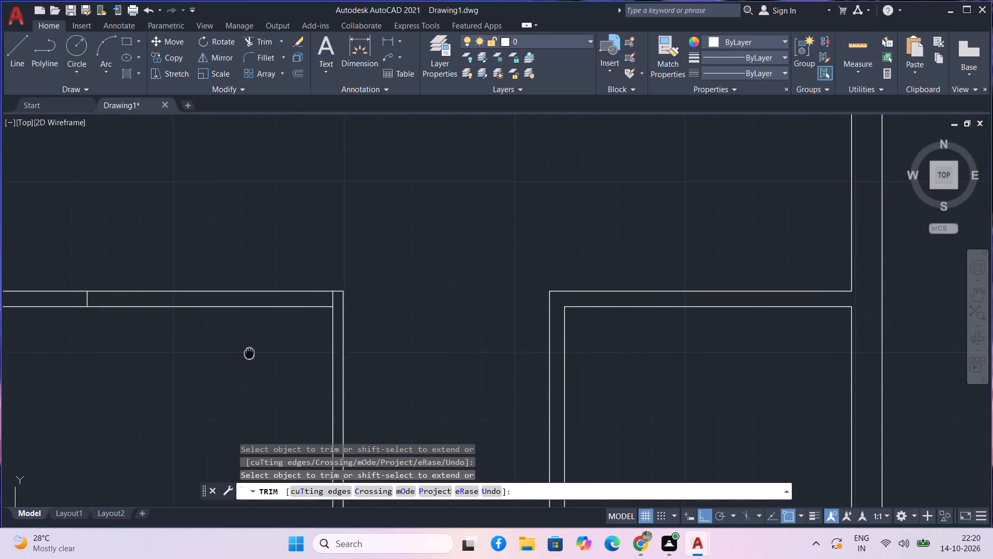
middle_click_drag(249, 354, 250, 354)
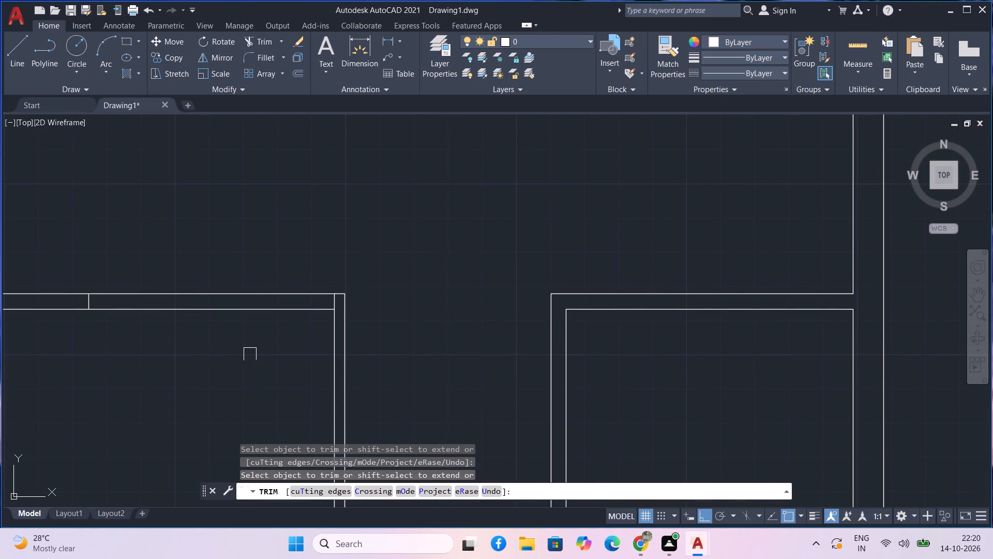
middle_click_drag(263, 342, 260, 370)
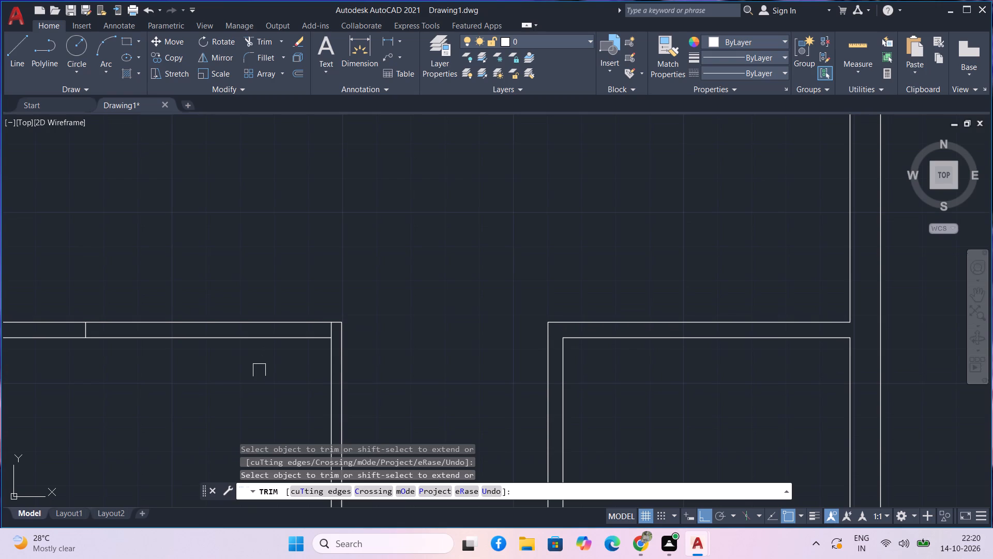
middle_click_drag(214, 376, 294, 372)
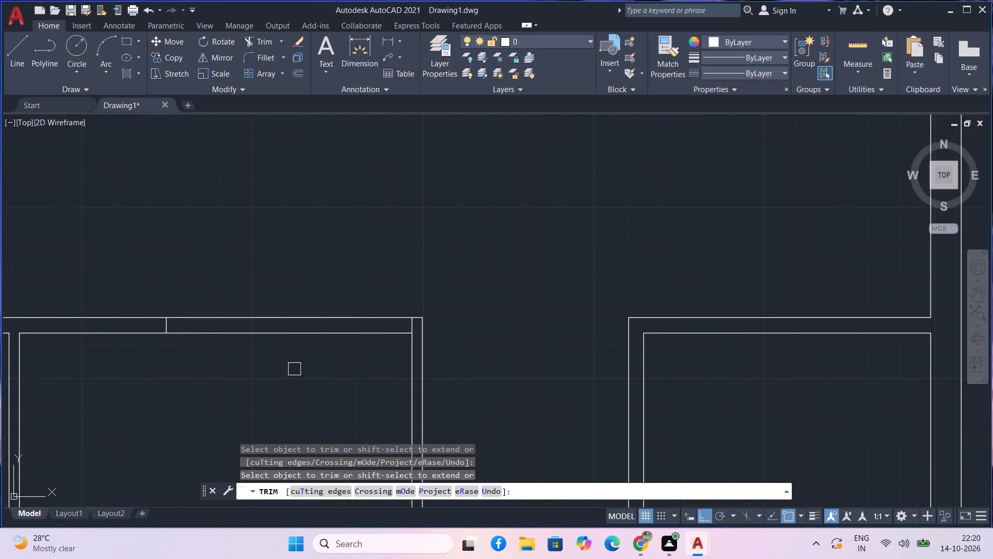
type("l")
key("space")
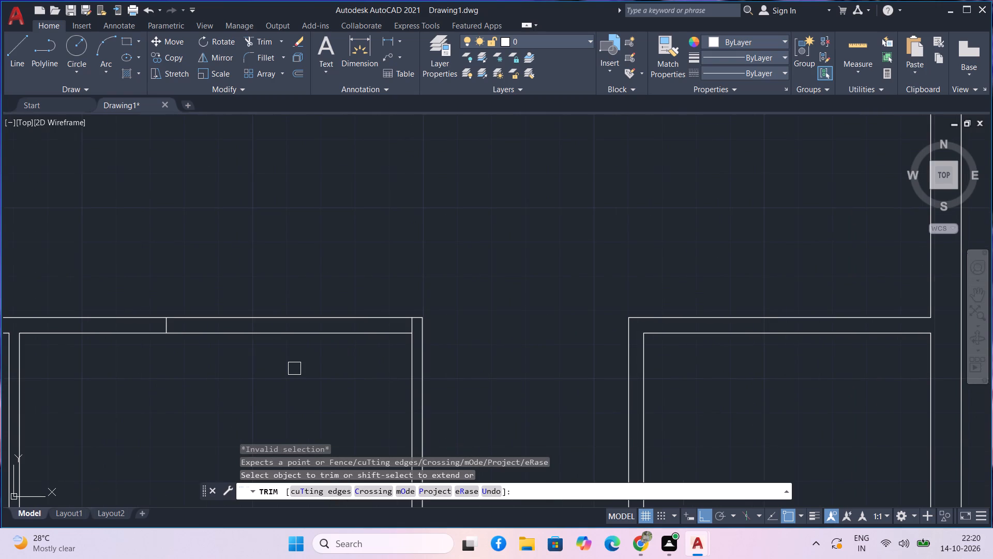
key("Escape")
type("l")
key("space")
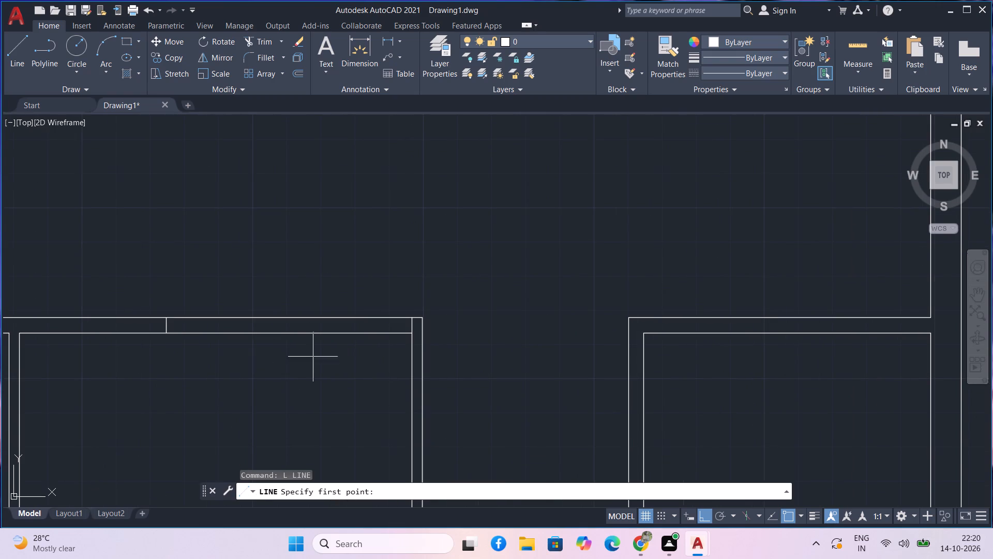
middle_click_drag(313, 357, 275, 363)
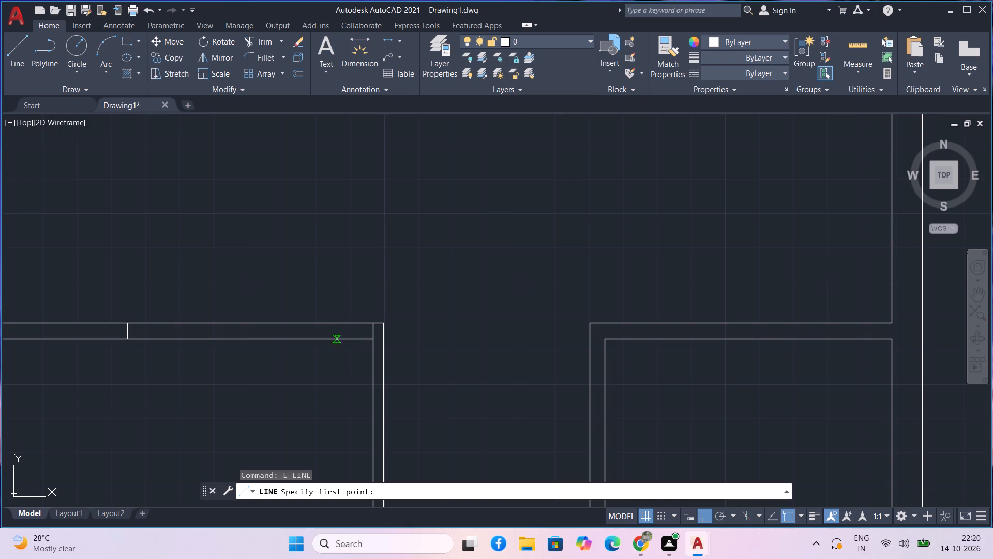
scroll(336, 340, "up", 2)
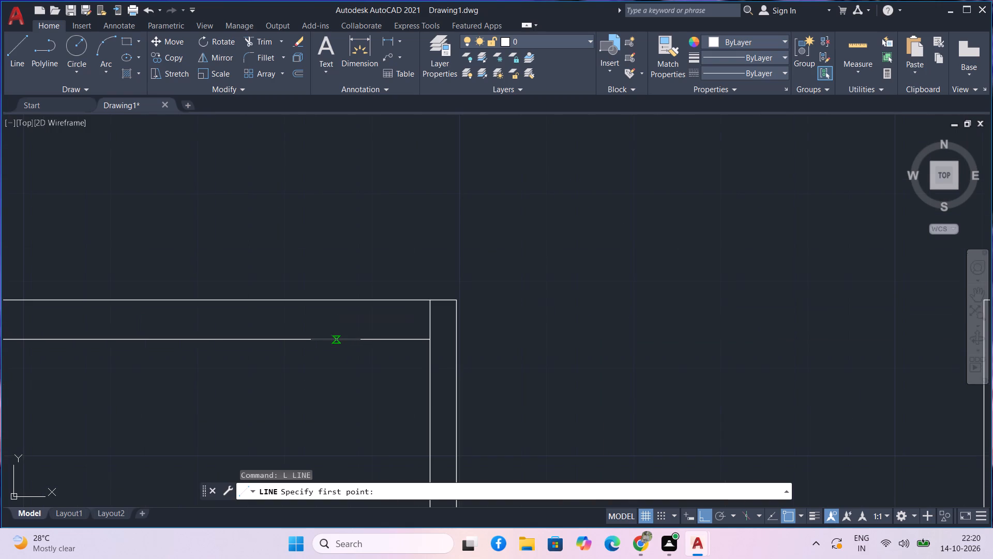
left_click(321, 340)
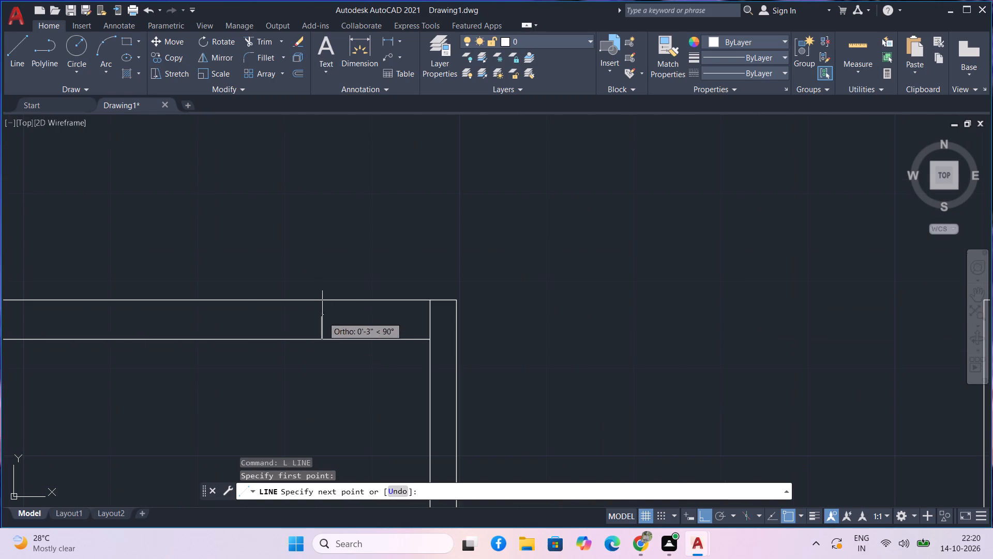
left_click(320, 300)
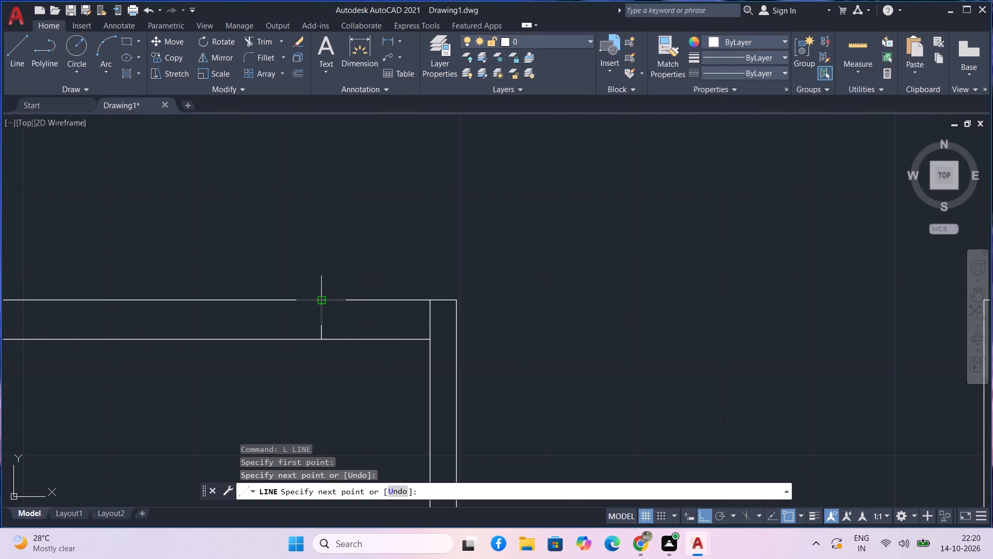
key("space")
Trim the top wall between its two edge lines to create the middle room's opening, and trim the partition line inside the corner.
scroll(420, 96, "down", 1)
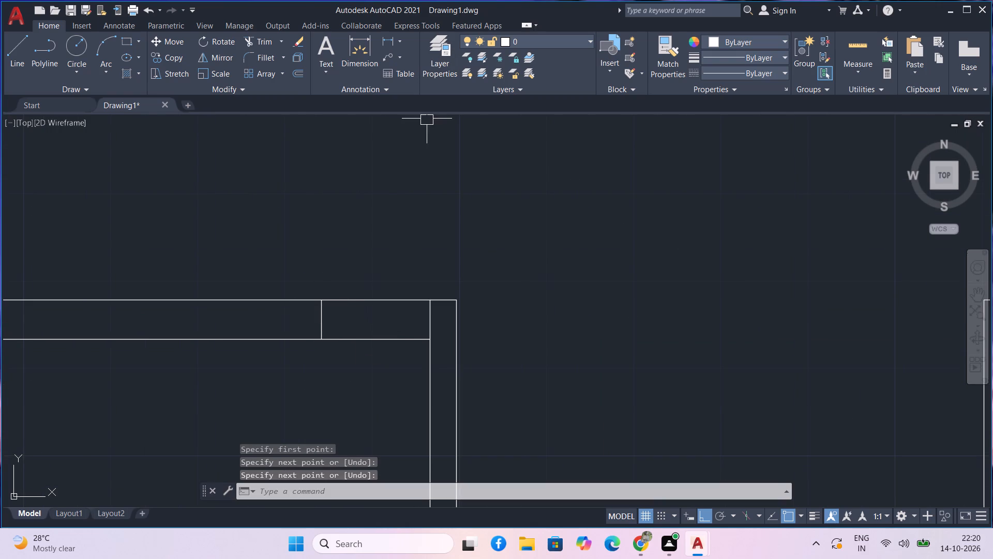
scroll(370, 200, "down", 1)
middle_click_drag(389, 204, 414, 204)
middle_click_drag(389, 202, 405, 210)
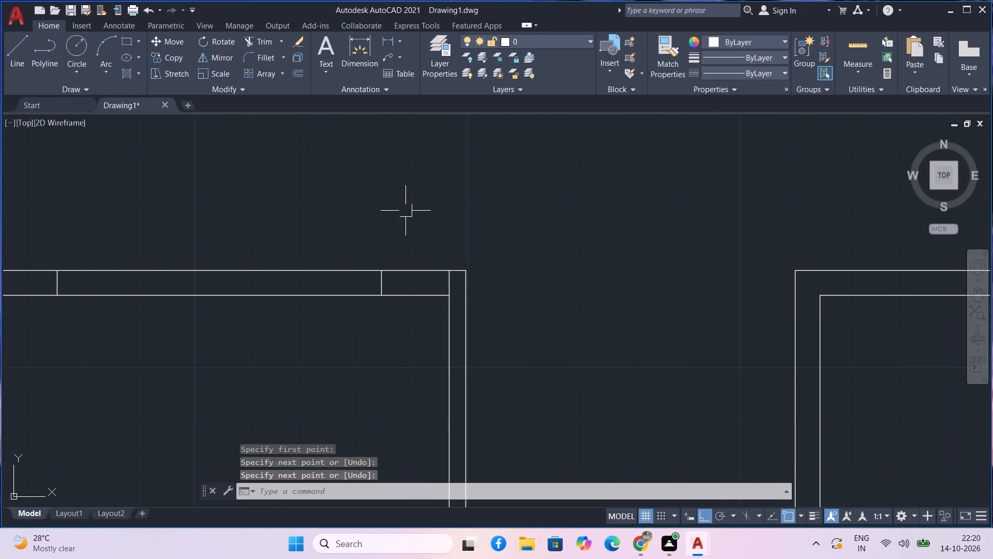
type("tr")
key("space")
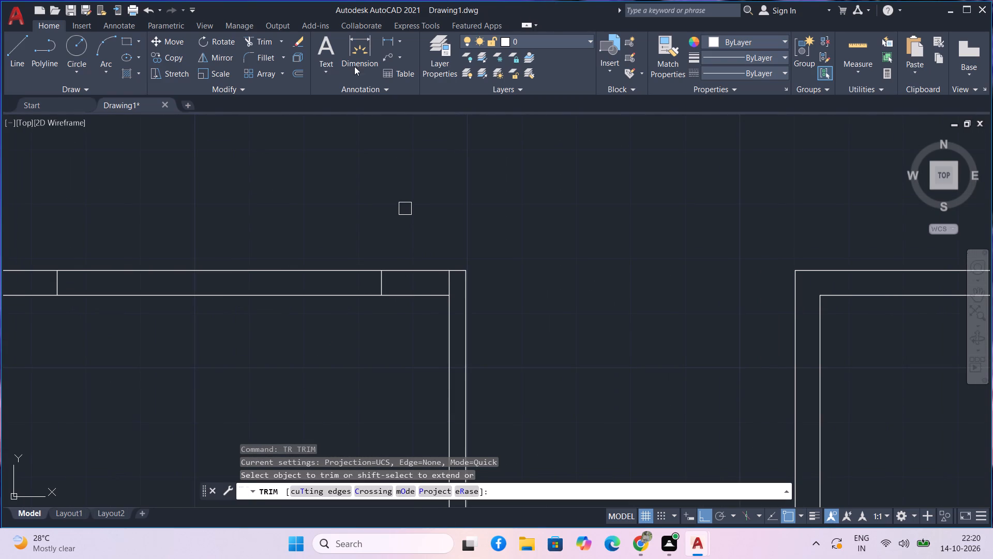
left_click_drag(307, 199, 279, 365)
middle_click_drag(303, 322, 334, 292)
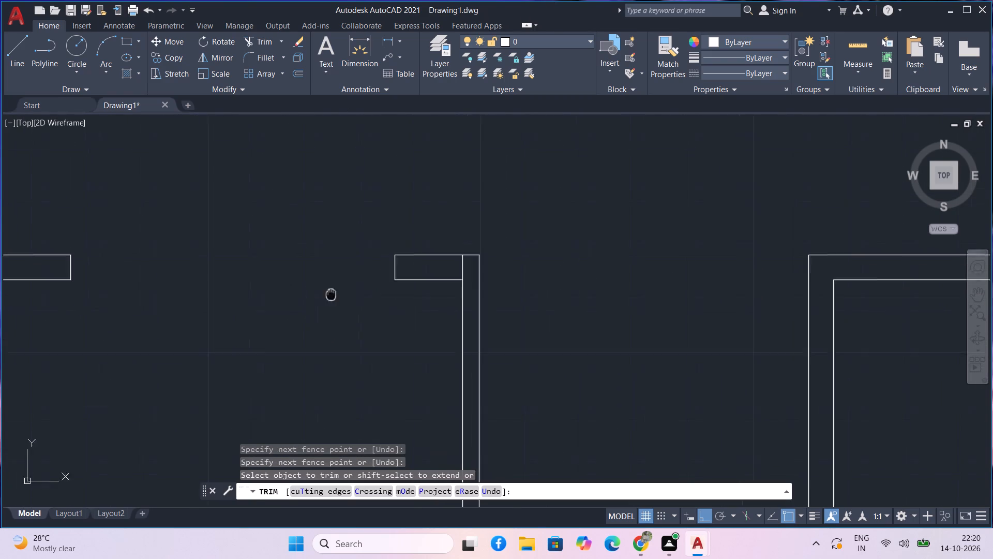
middle_click_drag(334, 292, 348, 283)
left_click(493, 243)
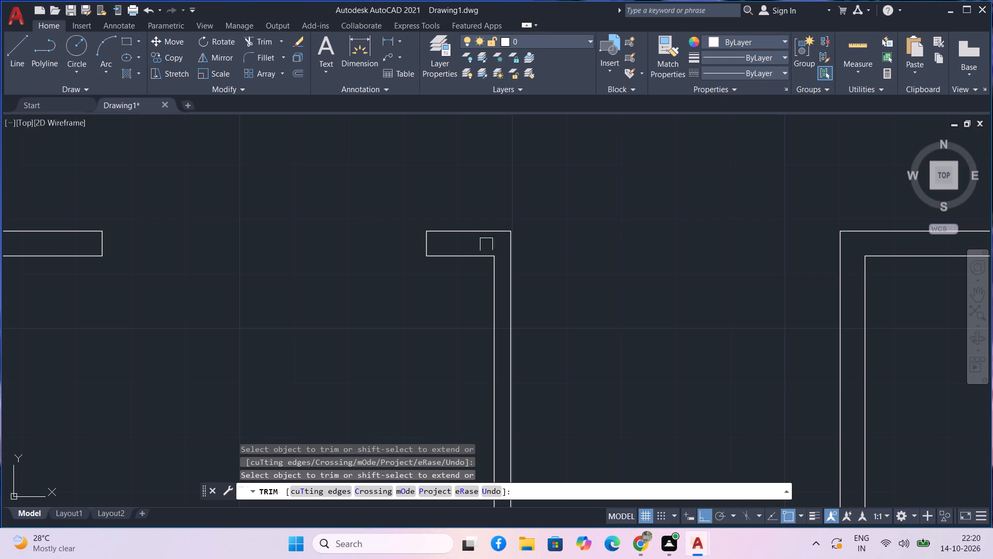
Extend the partition's outer line down through the middle room's bottom wall to that wall's lower face.
scroll(377, 257, "down", 2)
middle_click_drag(304, 273, 368, 255)
scroll(356, 296, "down", 2)
middle_click_drag(356, 307, 359, 295)
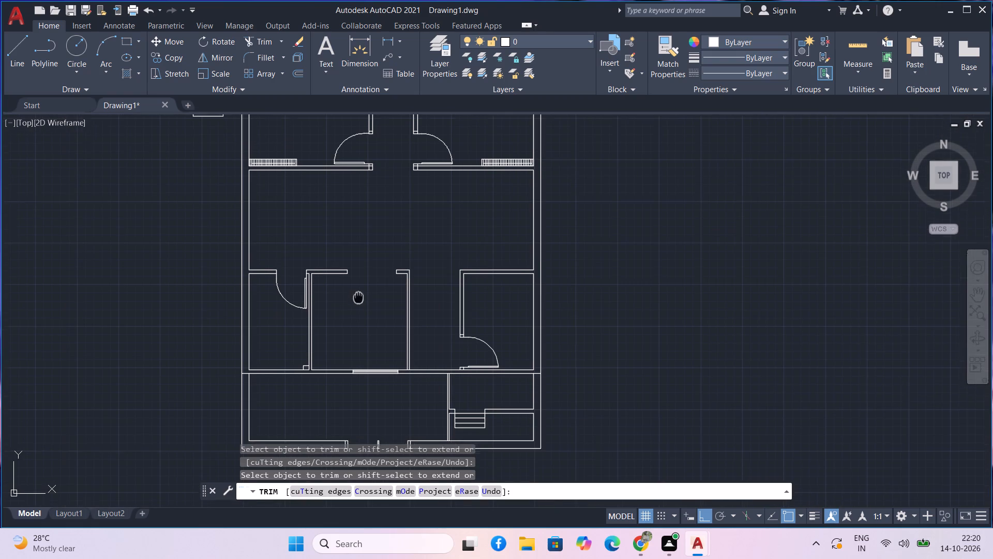
middle_click_drag(359, 295, 361, 290)
middle_click_drag(364, 308, 340, 303)
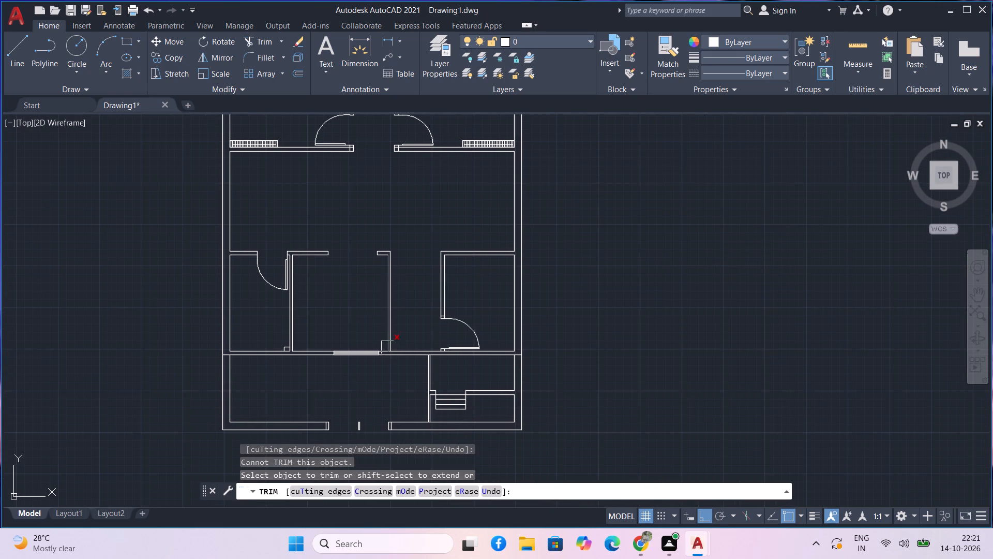
scroll(386, 348, "up", 3)
middle_click_drag(425, 402, 358, 401)
middle_click_drag(392, 407, 365, 398)
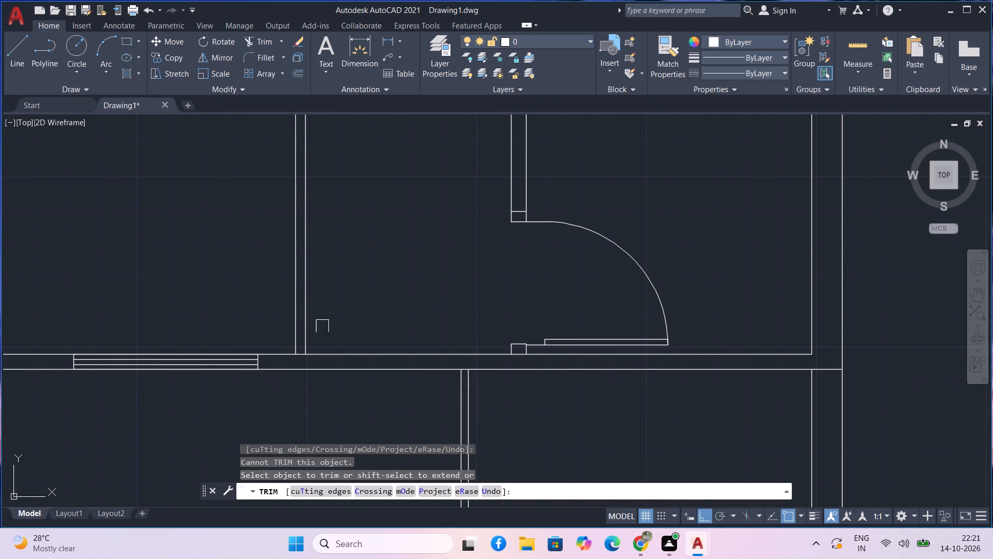
left_click(310, 335, "shift")
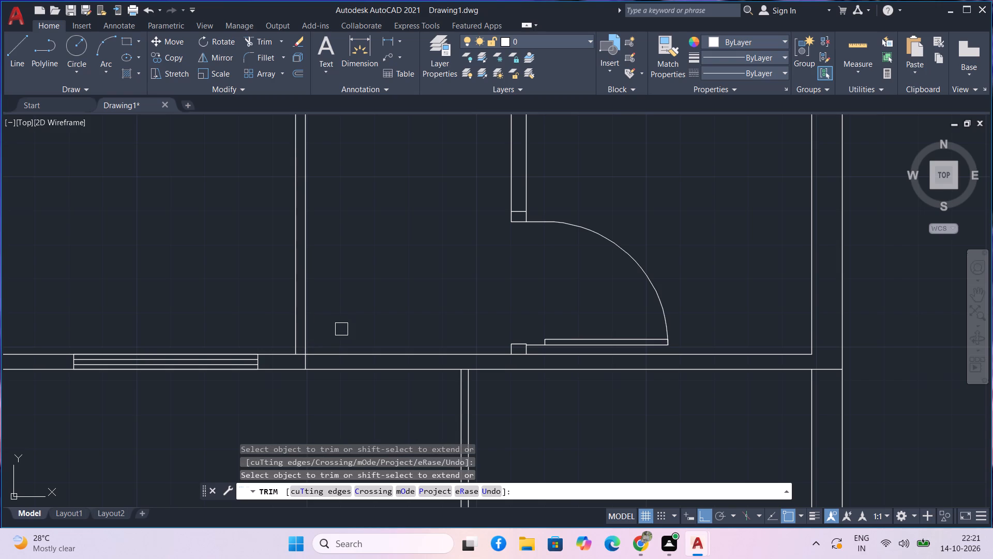
key("space")
Offset the partition's outer line 3" into the middle room to mark the near jamb at the bottom wall.
type("o")
key("space")
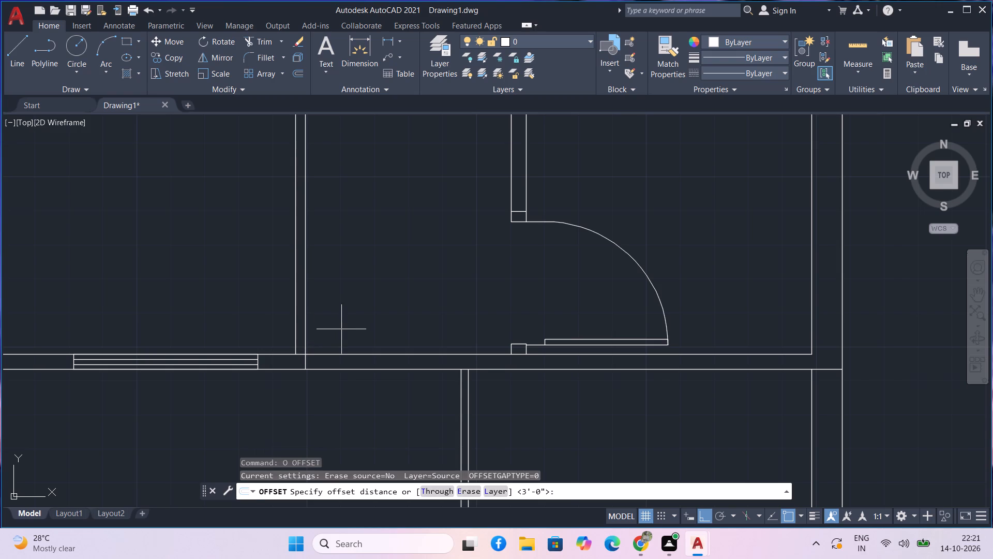
key("3")
key("Return")
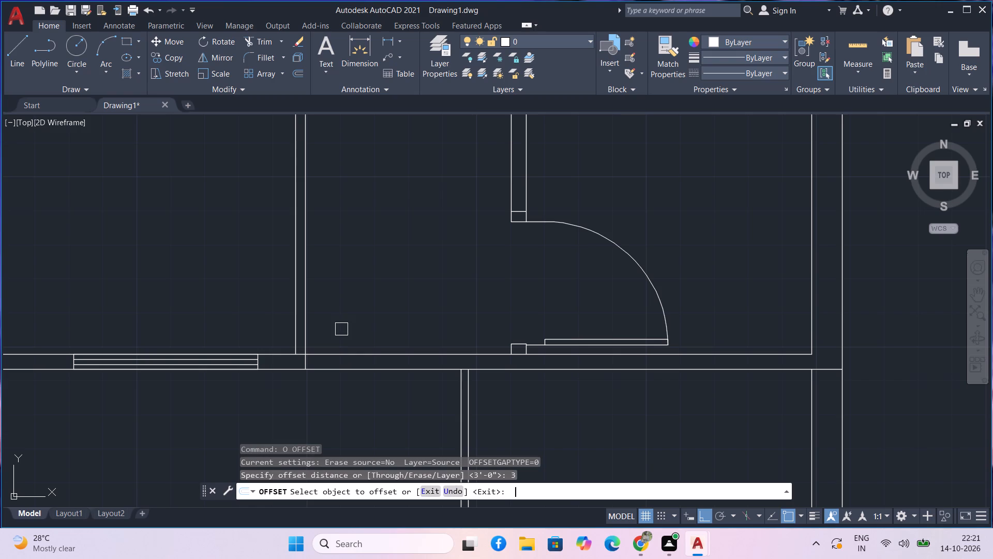
left_click(307, 341)
left_click(349, 340)
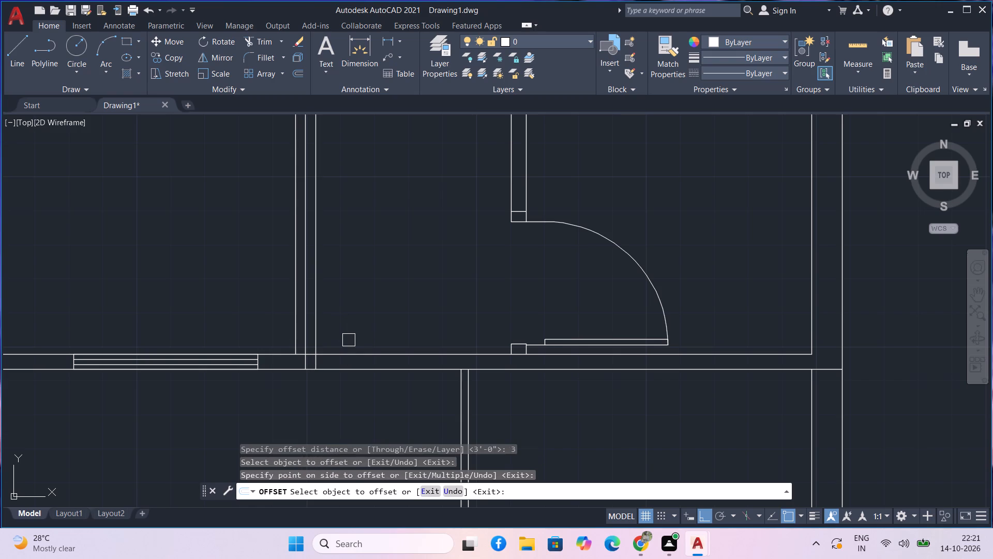
key("space")
Offset the new jamb line 3' further away from the partition to mark the door opening's far edge.
type("o")
key("space")
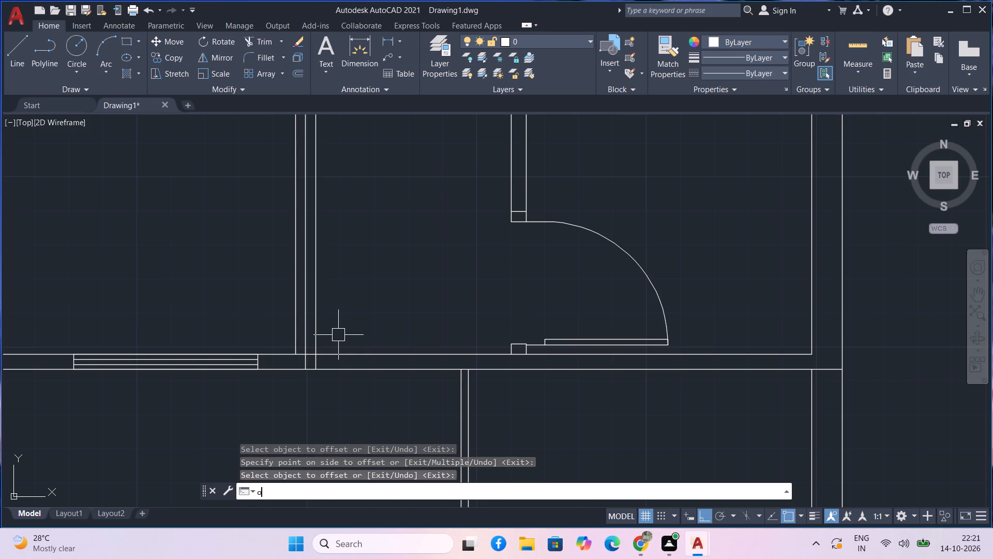
type("3'")
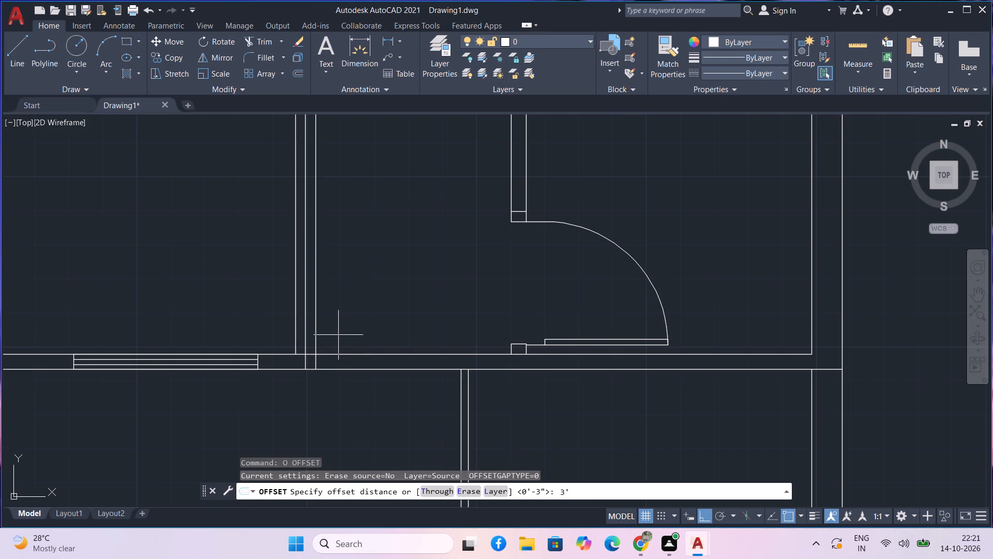
key("Return")
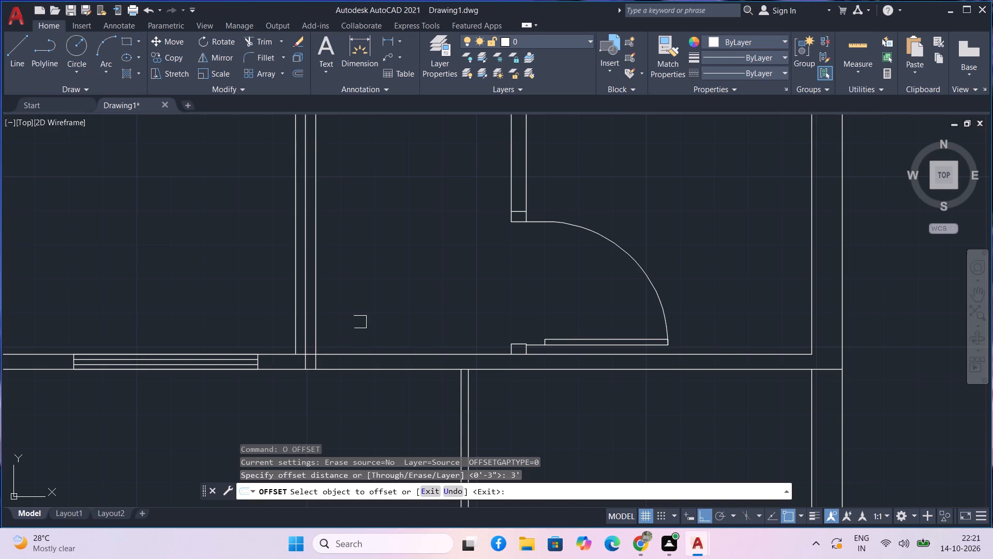
left_click(318, 340)
left_click(344, 339)
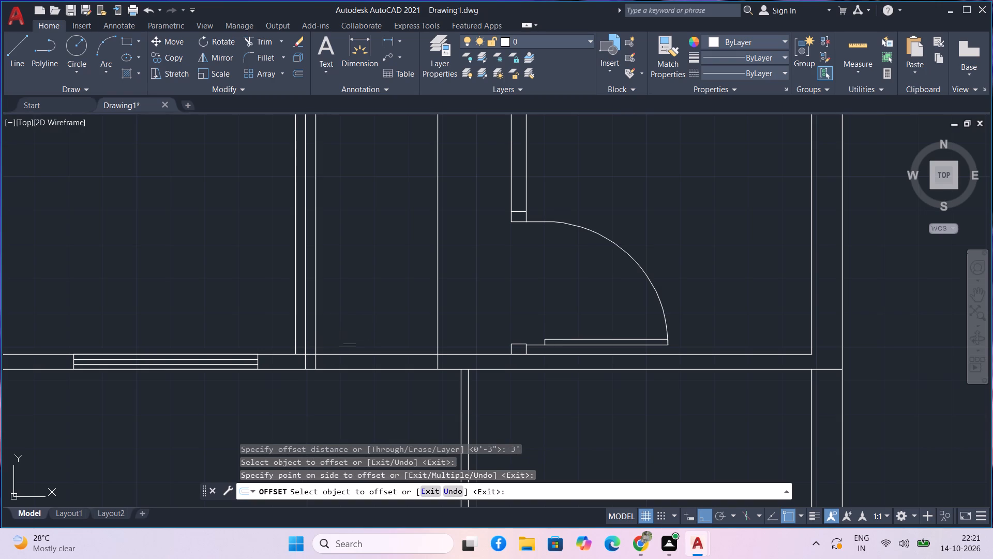
middle_click_drag(379, 315, 381, 327)
key("space")
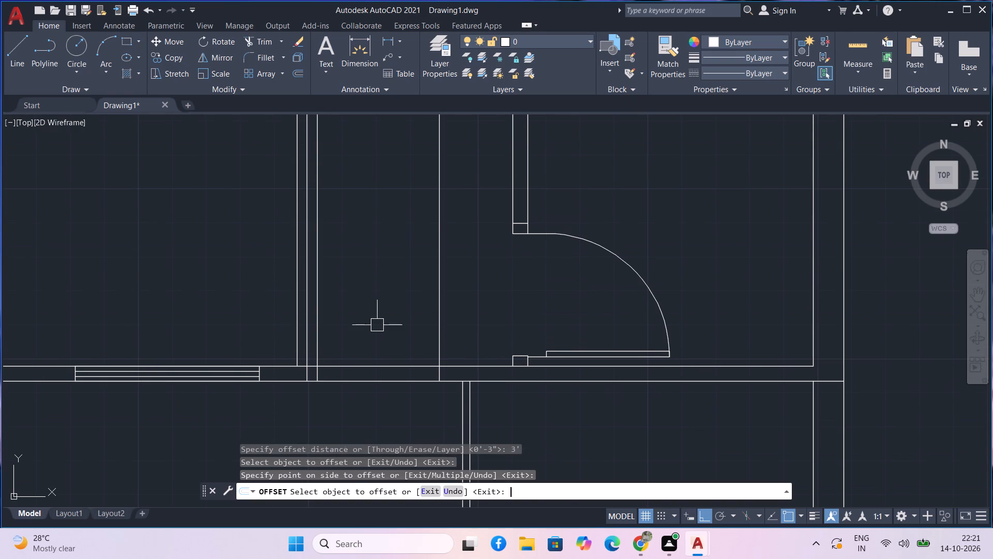
Trim the bottom wall's lines between the two jamb lines, and trim the far jamb line above the wall.
type("tr")
key("space")
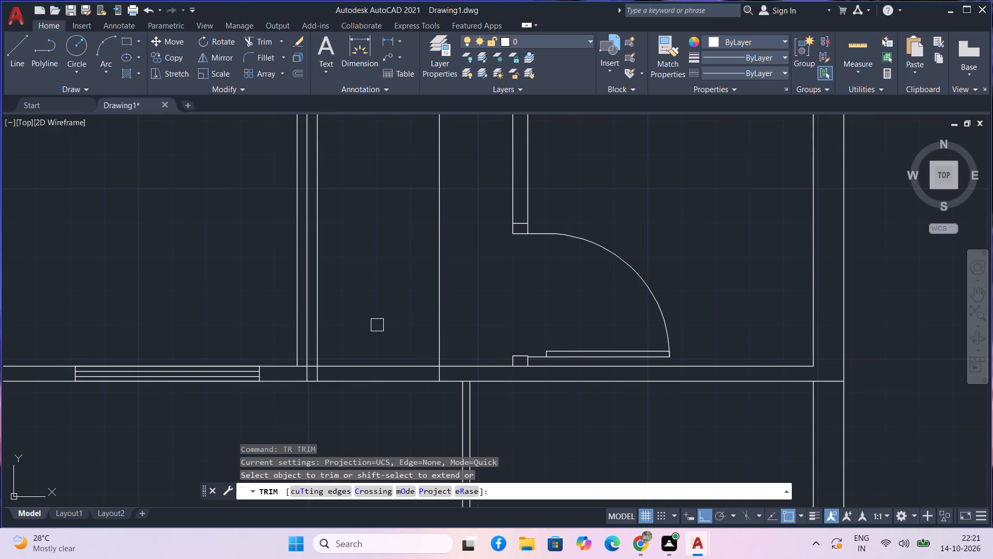
left_click_drag(377, 325, 382, 391)
left_click_drag(378, 410, 409, 311)
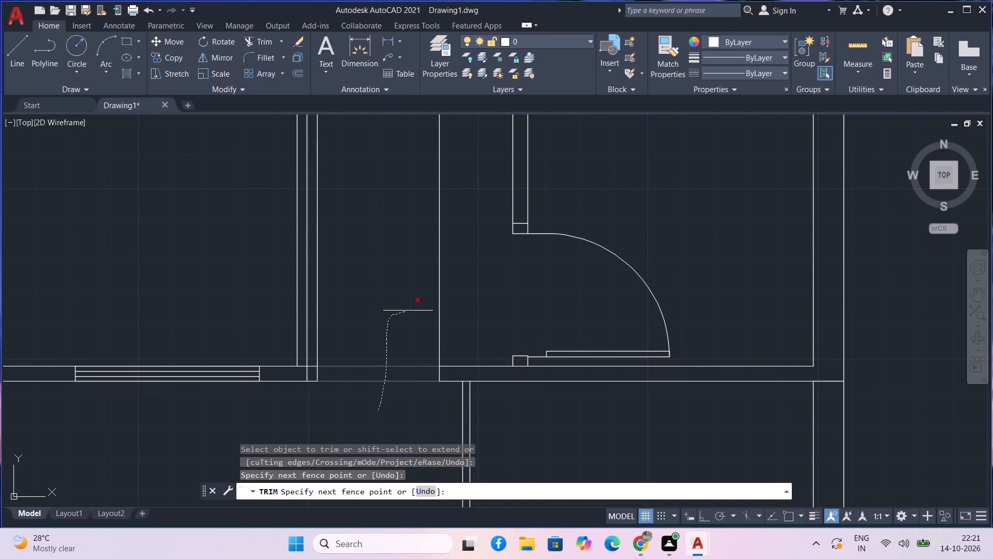
left_click_drag(409, 311, 445, 315)
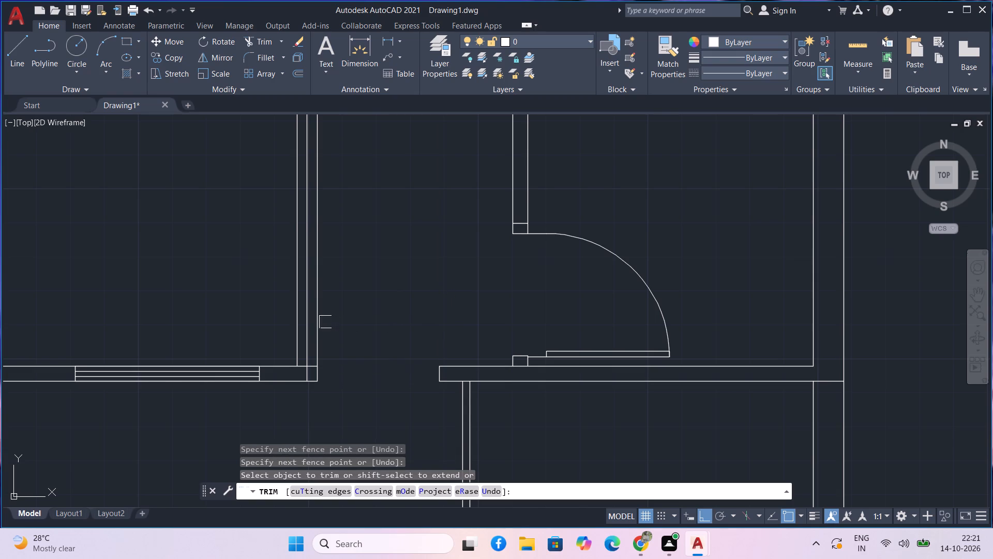
Trim the near jamb line above the wall and clear the lines crossing the junction of partition and bottom wall.
left_click(321, 323)
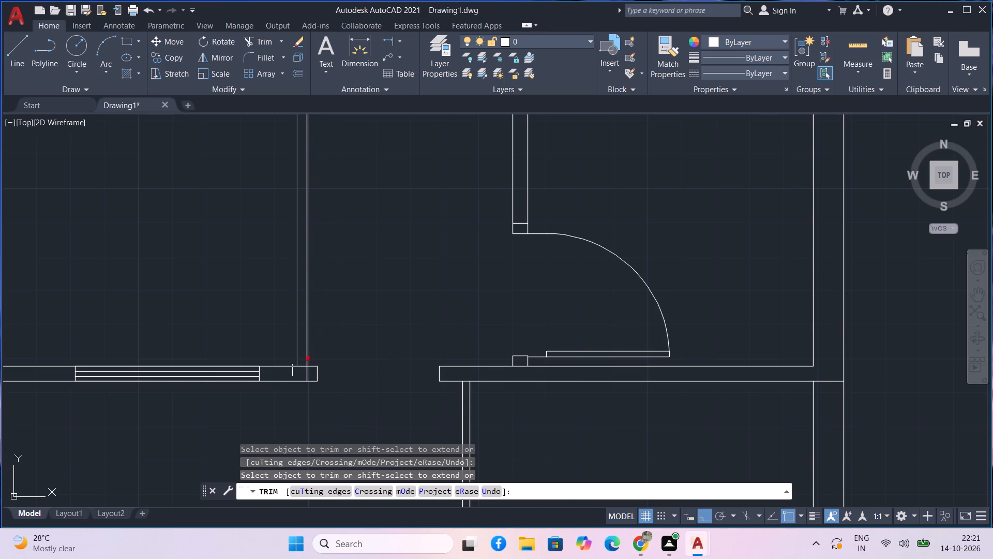
scroll(301, 374, "up", 2)
left_click(312, 380)
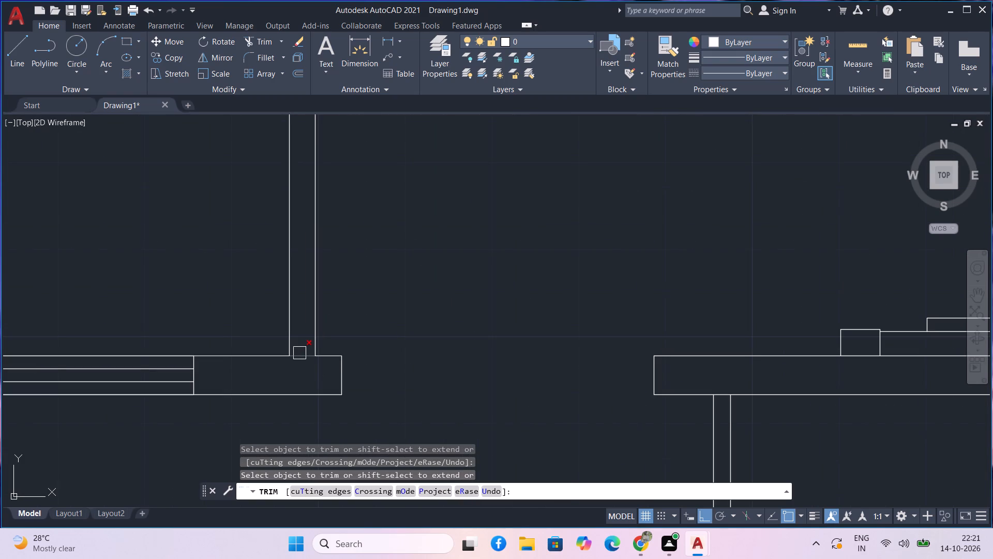
left_click(299, 353)
scroll(302, 375, "down", 1)
key("space")
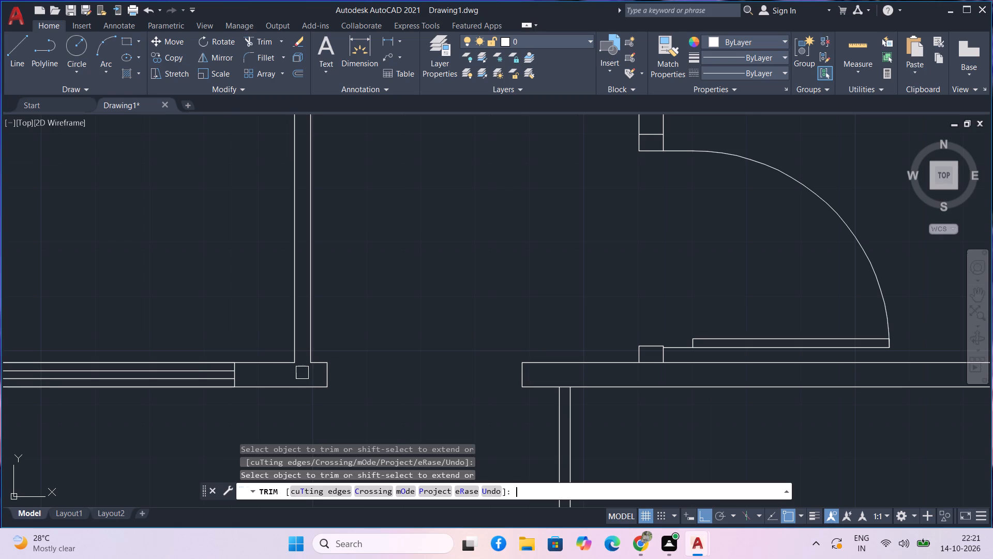
Offset the door opening's far edge line 3" into the bottom wall, away from the opening.
type("o")
key("space")
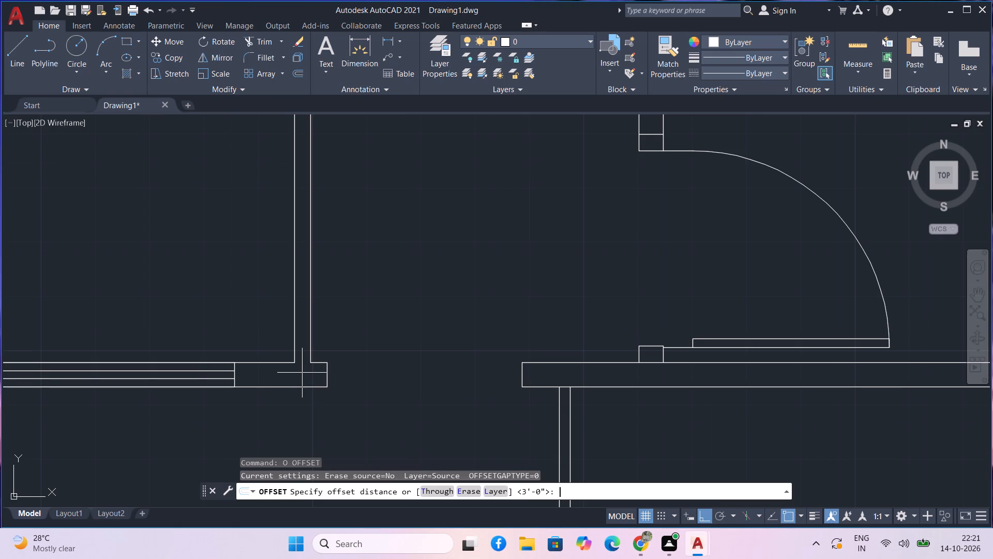
key("3")
key("Return")
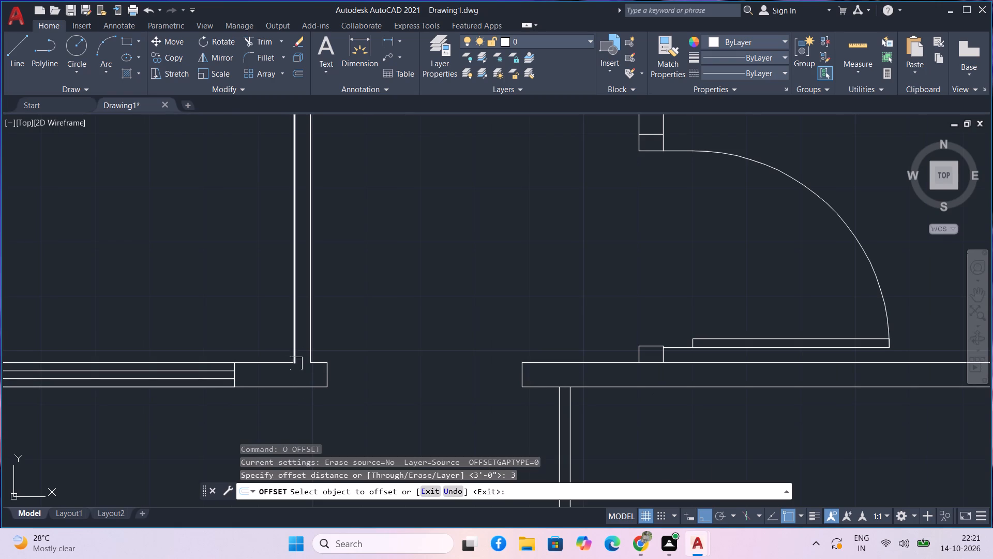
left_click(523, 377)
left_click(549, 379)
scroll(531, 386, "down", 1)
scroll(555, 386, "up", 2)
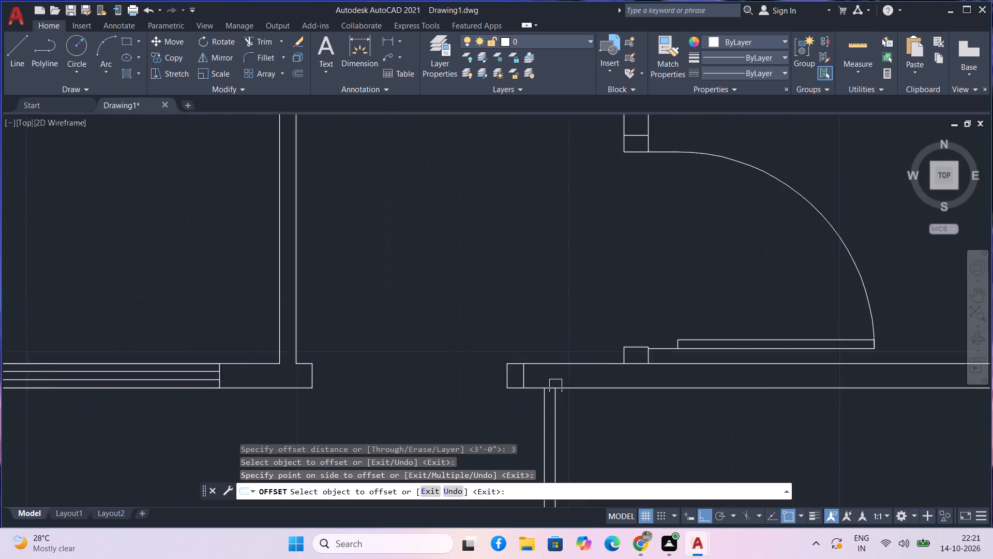
scroll(555, 386, "up", 1)
key("space")
Trim the bottom wall's lower line between the two lines of the partition that meets it from below.
type("y")
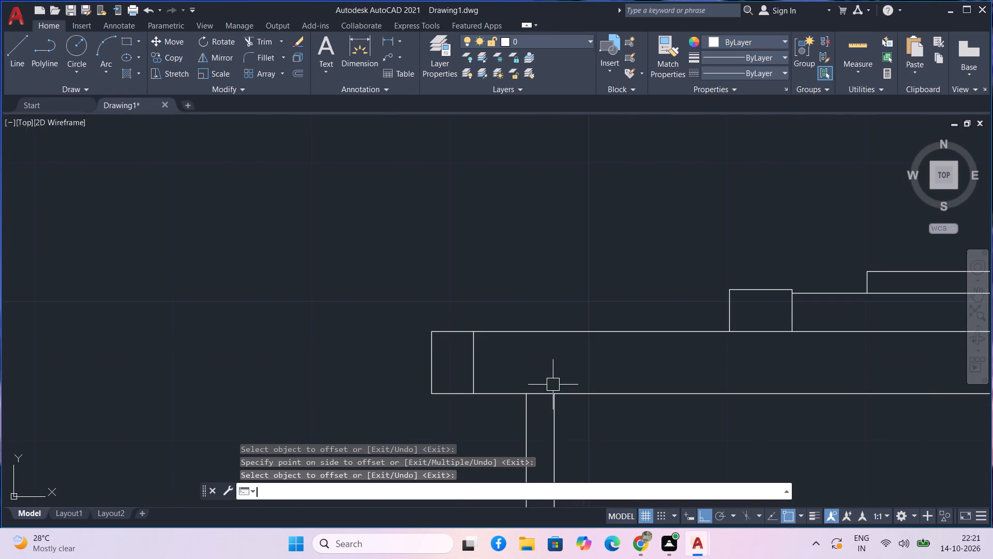
key("BackSpace")
type("tr")
key("space")
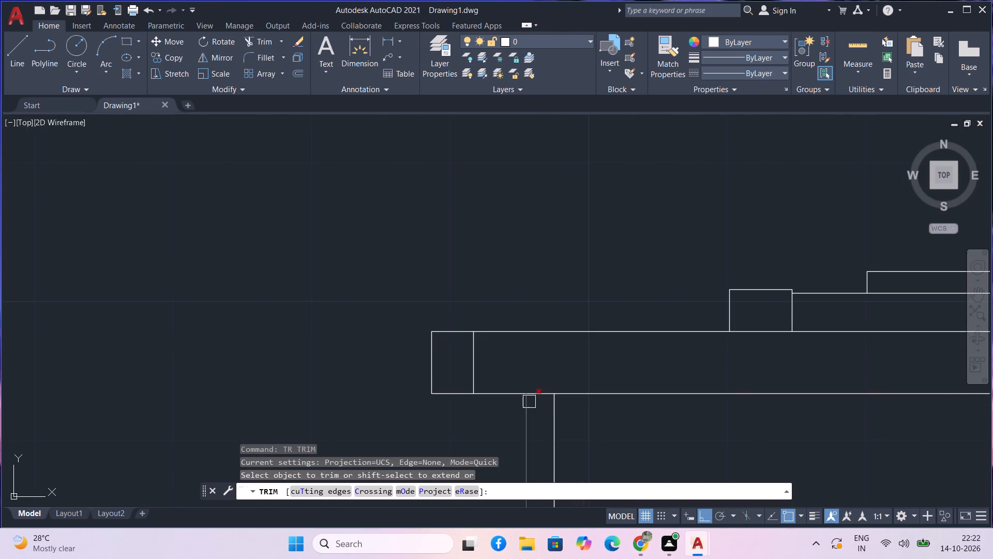
left_click(536, 394)
scroll(541, 403, "down", 2)
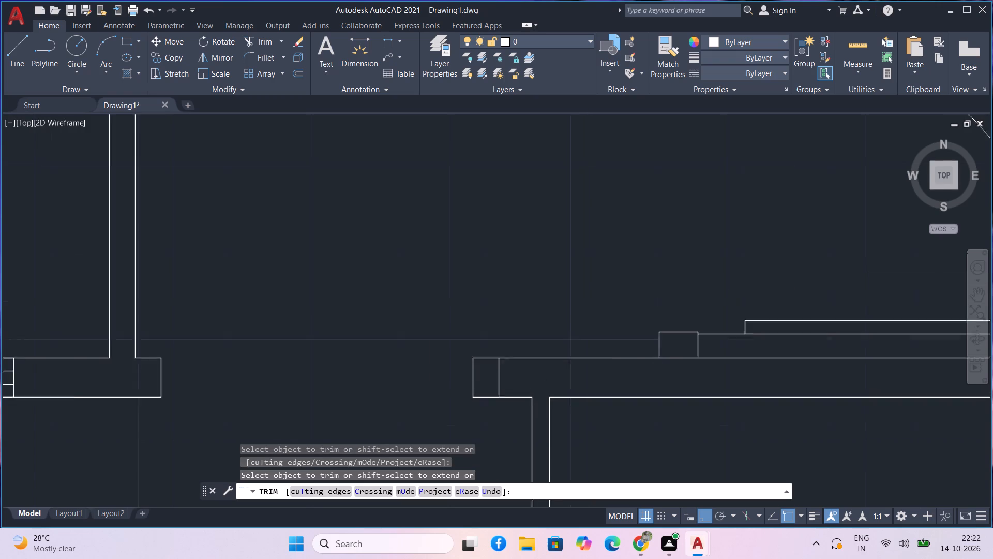
middle_click_drag(590, 451, 609, 407)
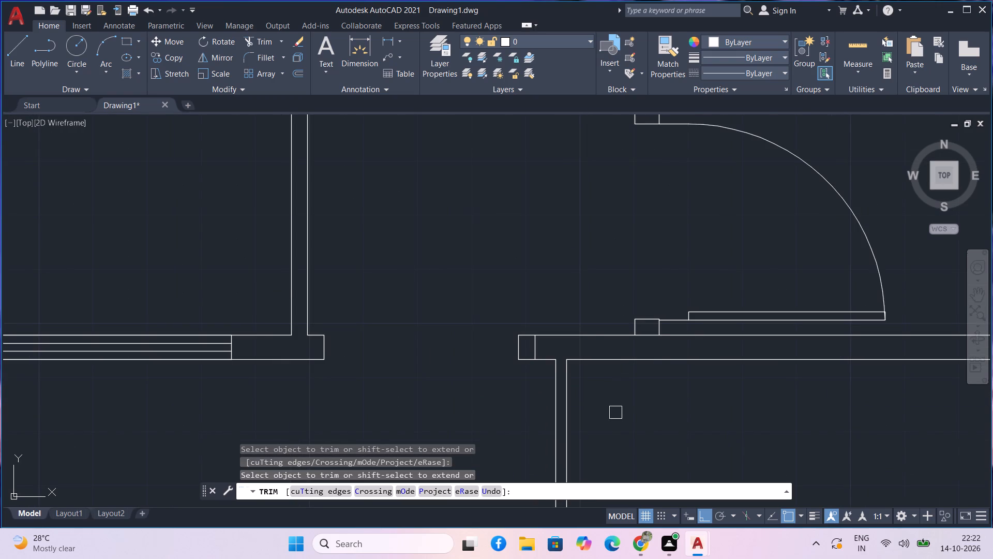
scroll(616, 413, "down", 1)
key("Escape")
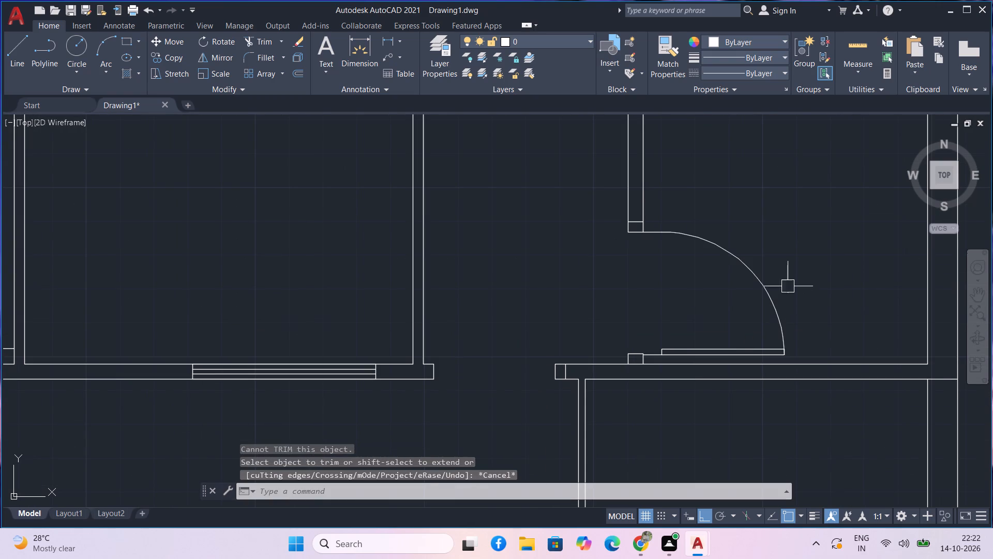
Copy the neighbouring room's door block horizontally to above the new opening in the middle room's bottom wall.
left_click_drag(782, 275, 765, 280)
left_click(738, 296)
type("co")
key("space")
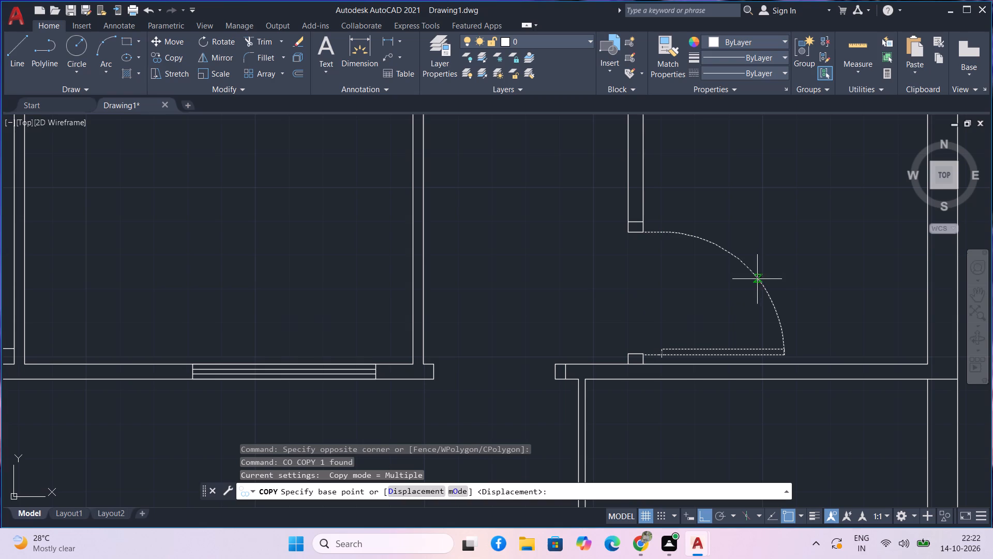
left_click(757, 279)
left_click(598, 285)
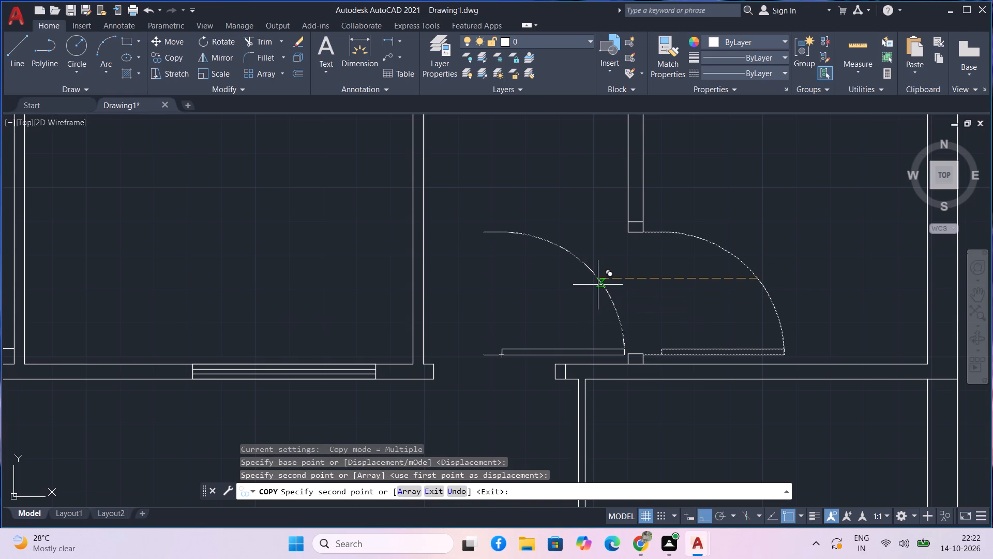
key("Escape")
Rotate the copied door 90° counterclockwise about its hinge end so its leaf stands vertical.
left_click(529, 357)
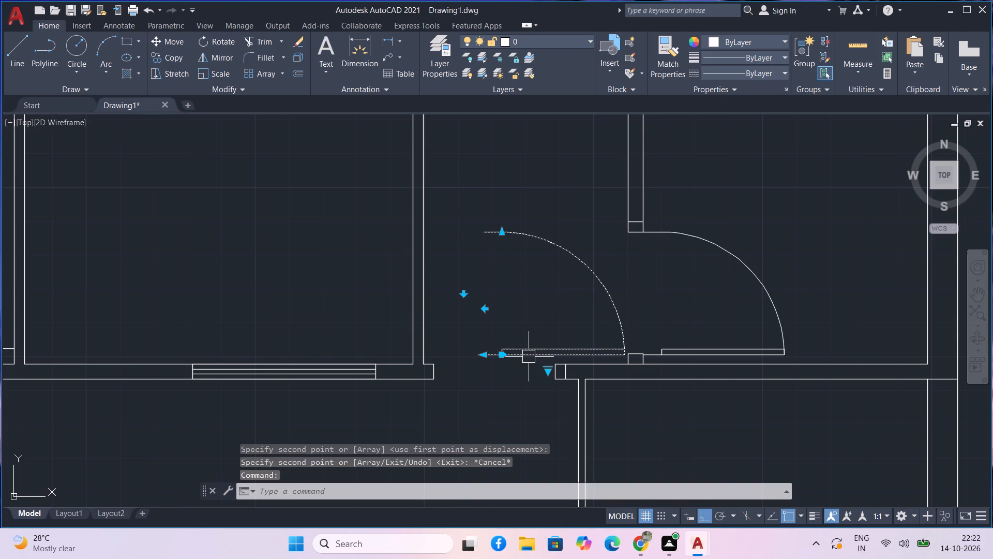
type("ro")
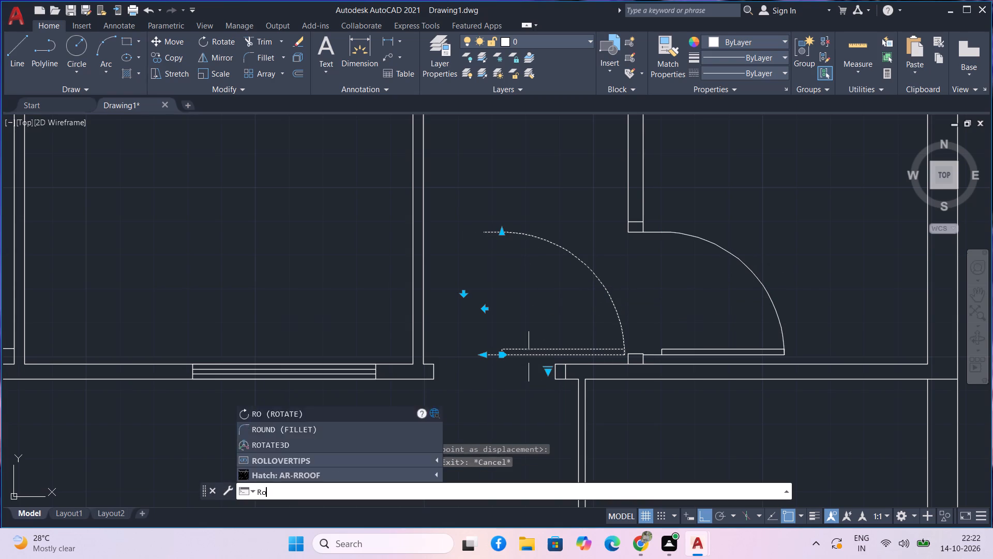
key("space")
left_click_drag(490, 356, 490, 360)
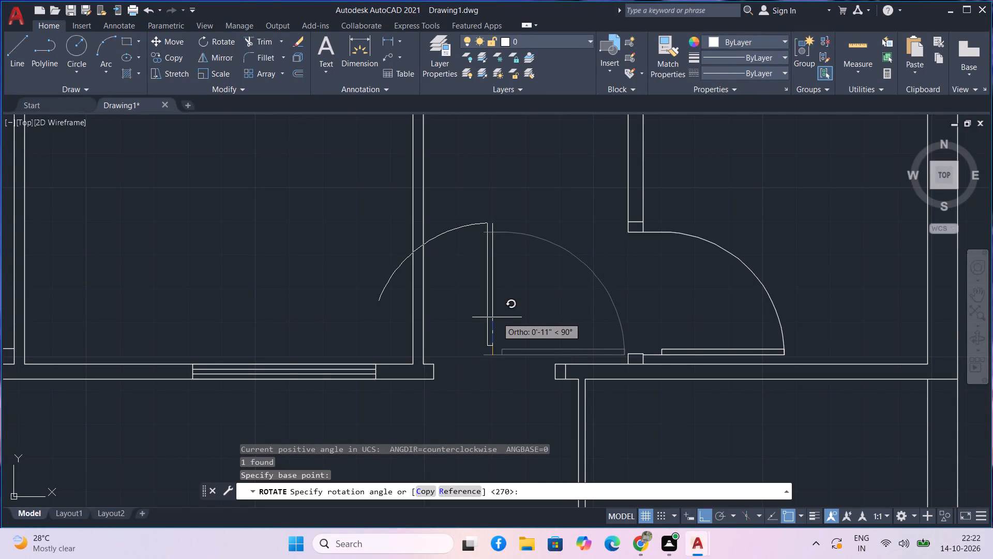
left_click(497, 317)
Move the rotated door by its hinge-side end point onto the upper corner of the opening's far jamb.
left_click_drag(538, 322, 498, 319)
left_click(490, 318)
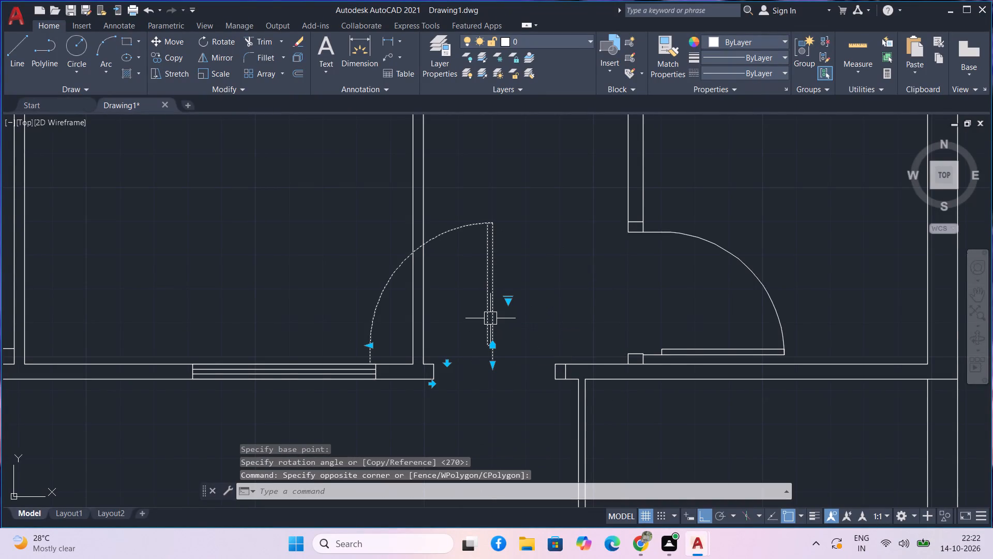
type("m")
key("space")
scroll(495, 360, "up", 2)
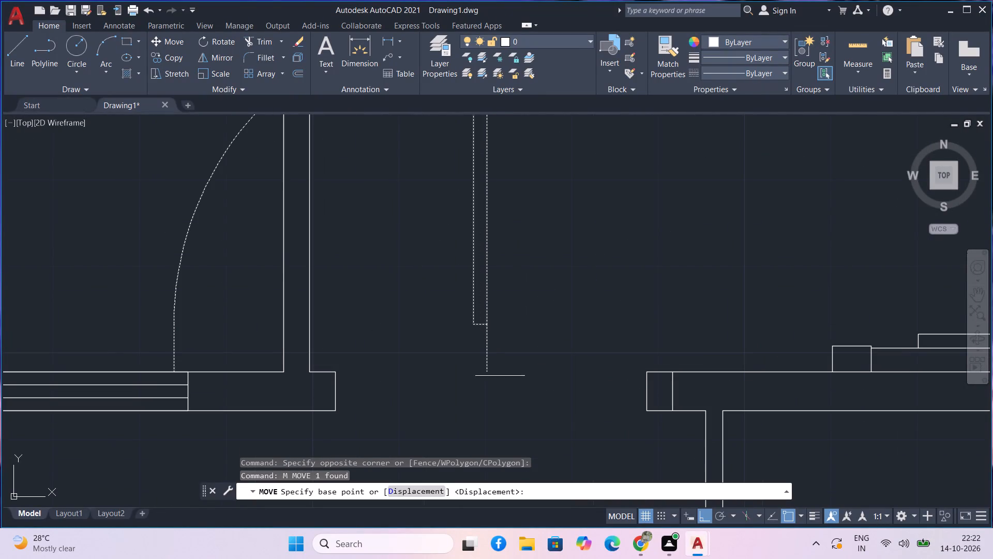
left_click(489, 373)
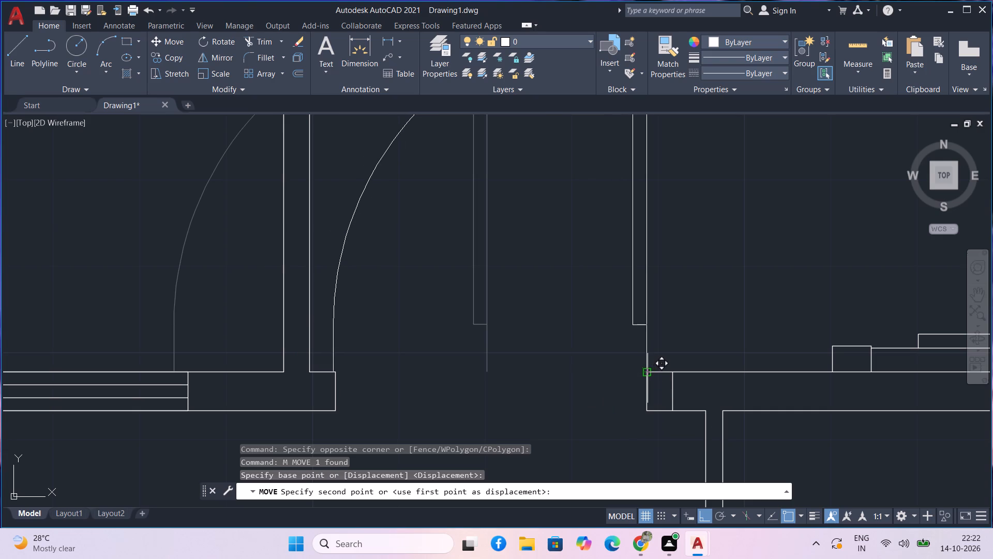
left_click(648, 378)
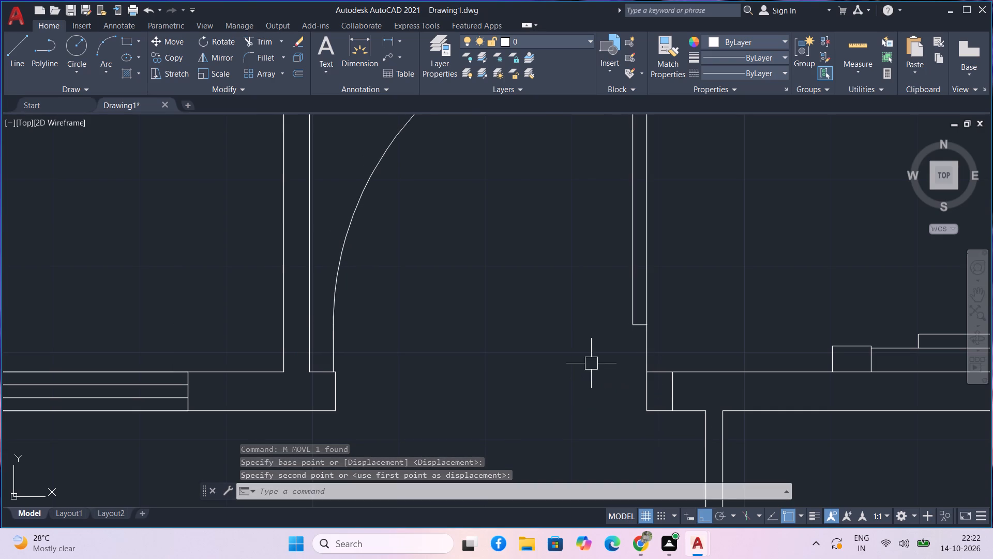
Flip the door horizontally so its leaf hangs on the partition side of the opening.
middle_click_drag(591, 363, 584, 413)
scroll(591, 363, "down", 1)
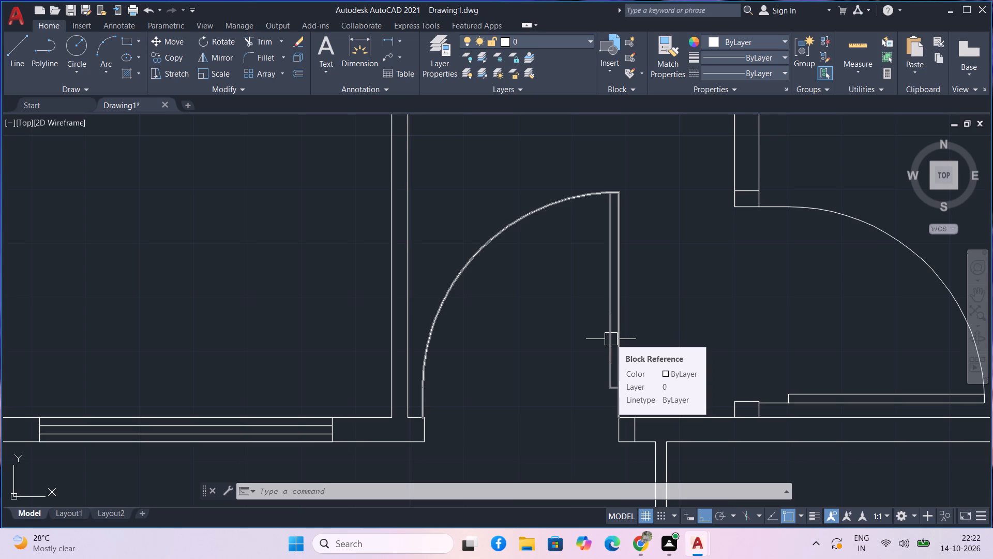
key("space")
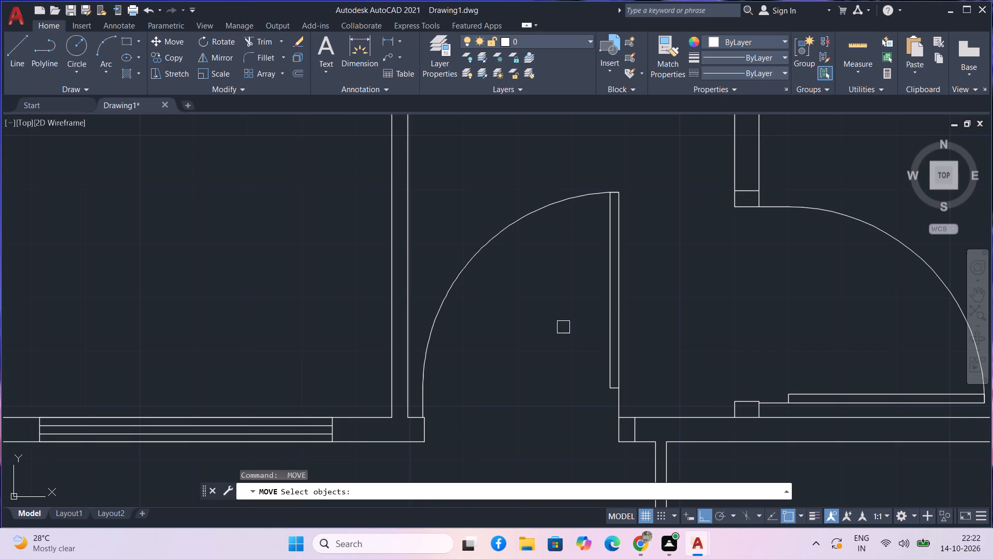
key("Escape")
left_click(615, 322)
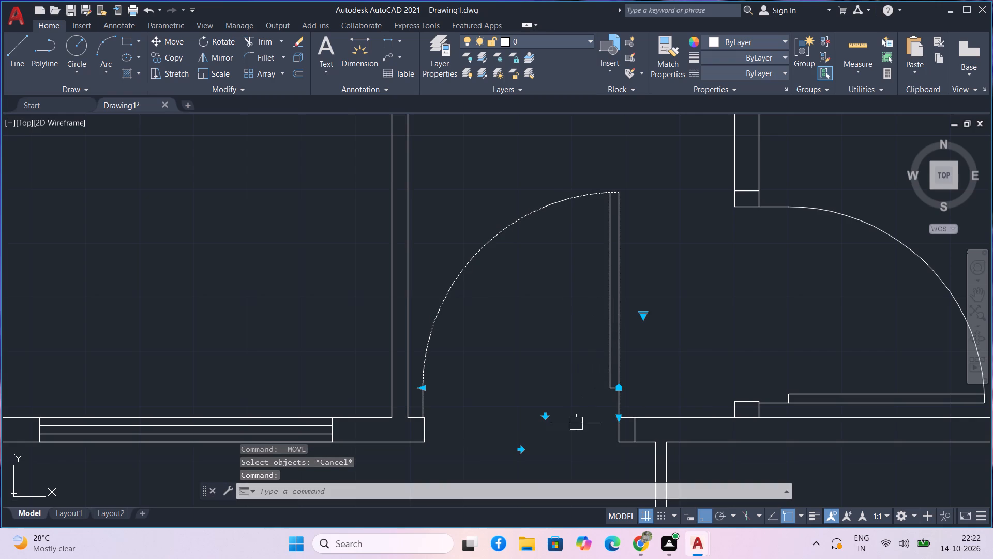
left_click(523, 449)
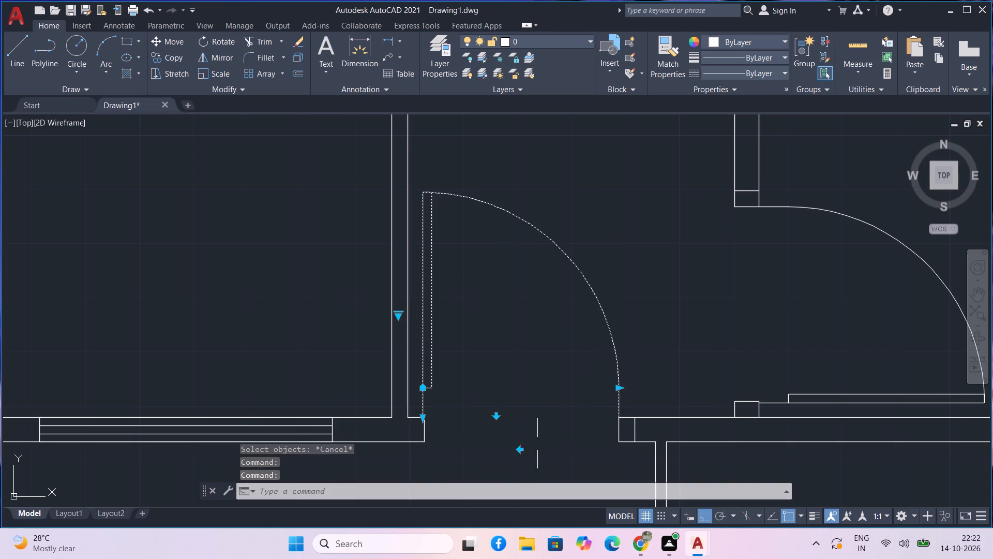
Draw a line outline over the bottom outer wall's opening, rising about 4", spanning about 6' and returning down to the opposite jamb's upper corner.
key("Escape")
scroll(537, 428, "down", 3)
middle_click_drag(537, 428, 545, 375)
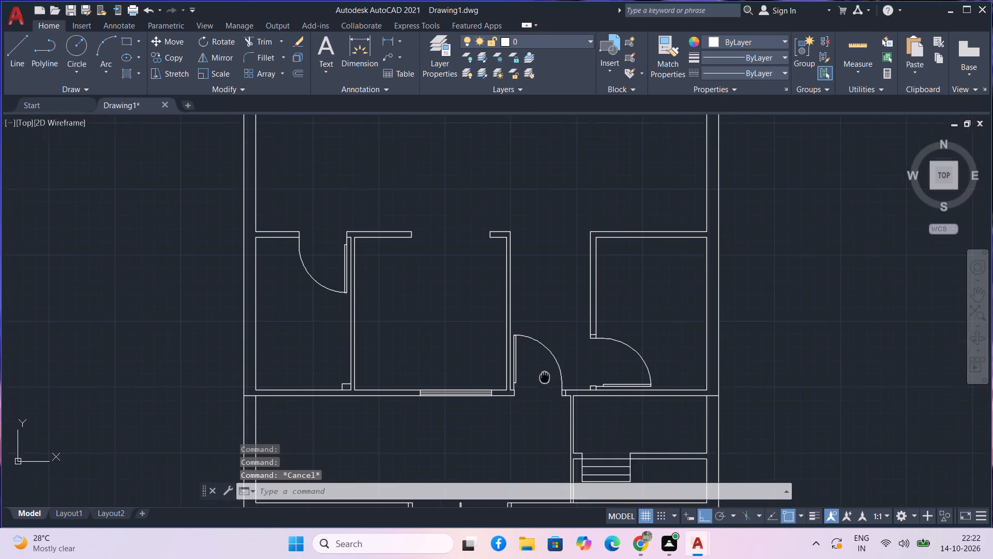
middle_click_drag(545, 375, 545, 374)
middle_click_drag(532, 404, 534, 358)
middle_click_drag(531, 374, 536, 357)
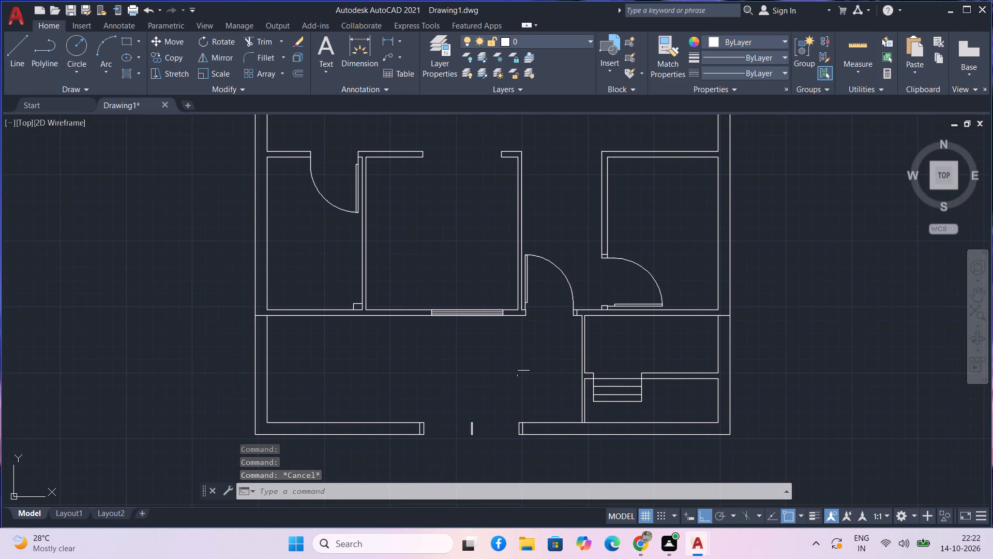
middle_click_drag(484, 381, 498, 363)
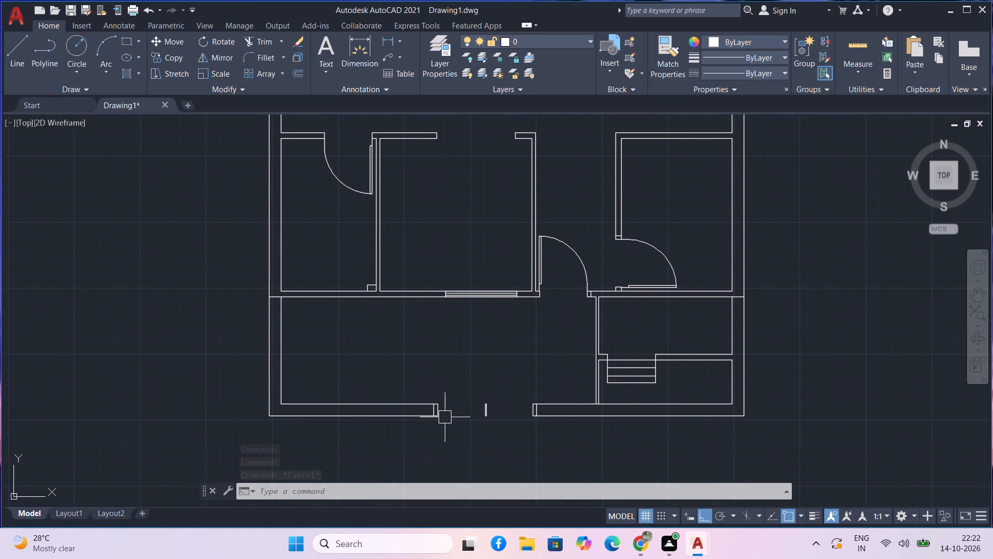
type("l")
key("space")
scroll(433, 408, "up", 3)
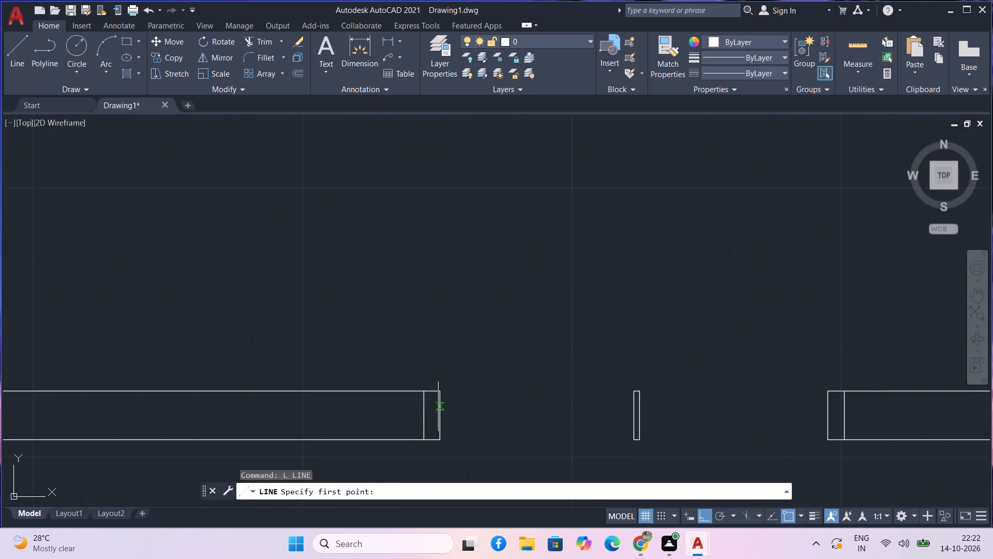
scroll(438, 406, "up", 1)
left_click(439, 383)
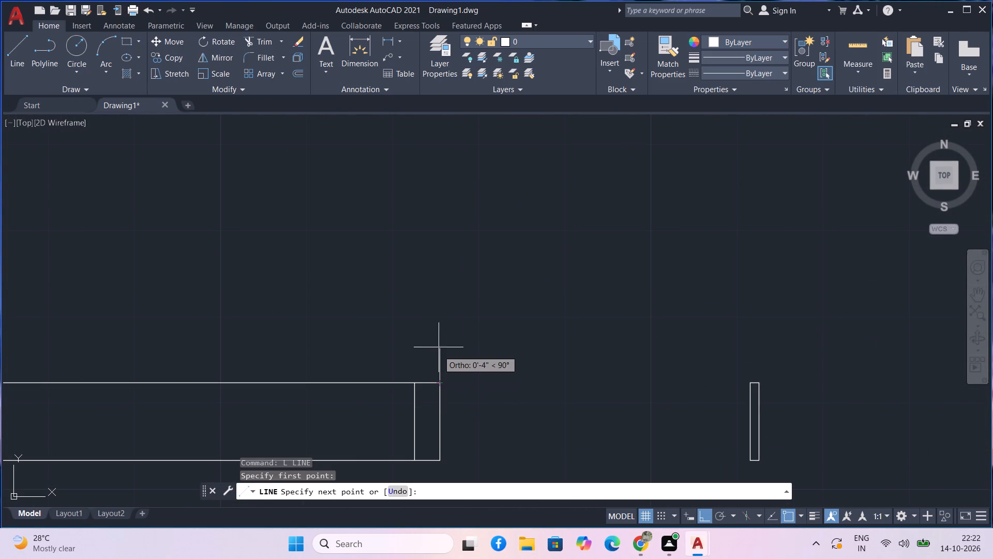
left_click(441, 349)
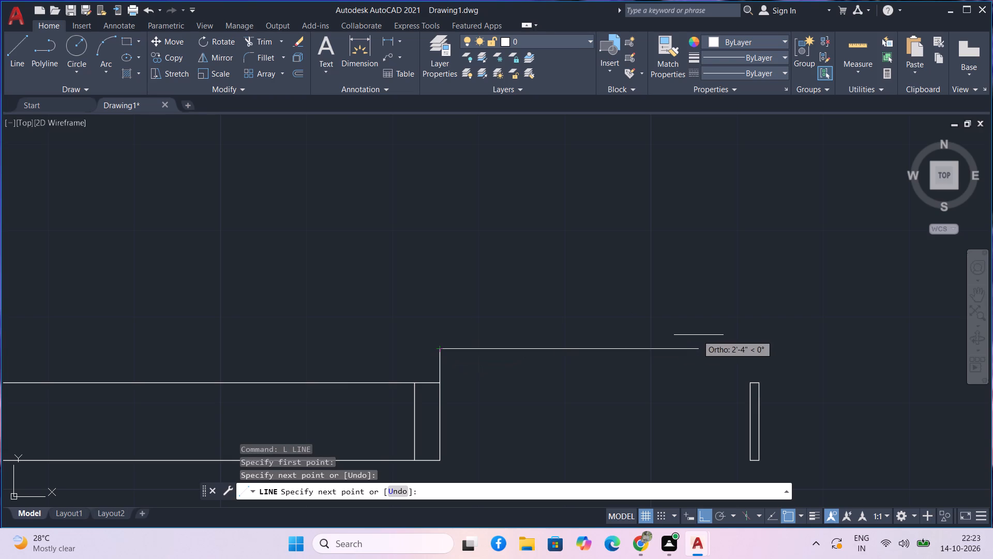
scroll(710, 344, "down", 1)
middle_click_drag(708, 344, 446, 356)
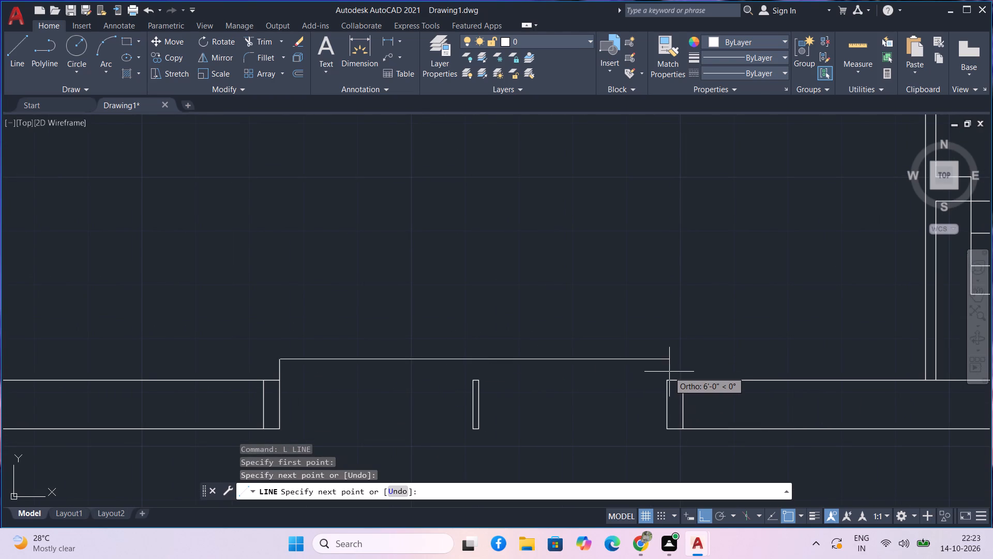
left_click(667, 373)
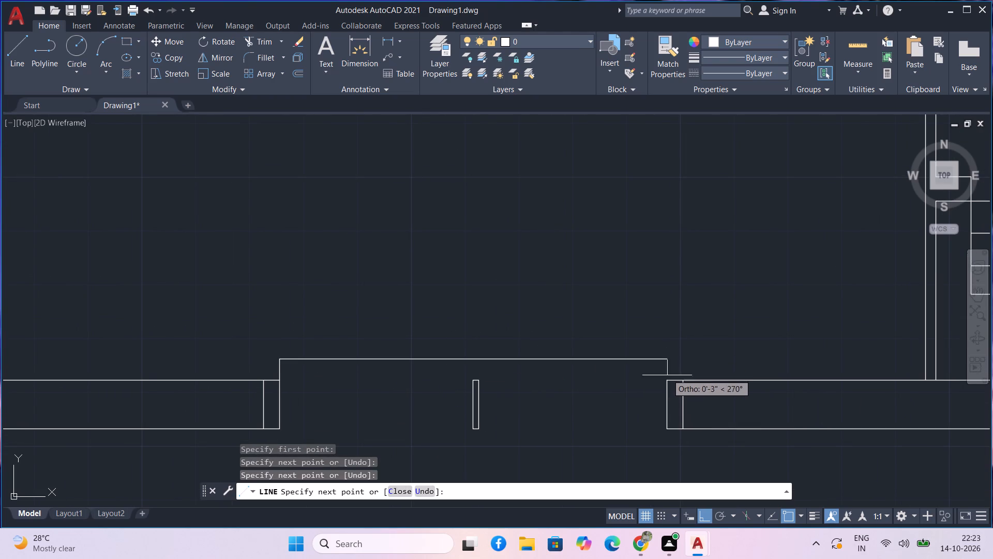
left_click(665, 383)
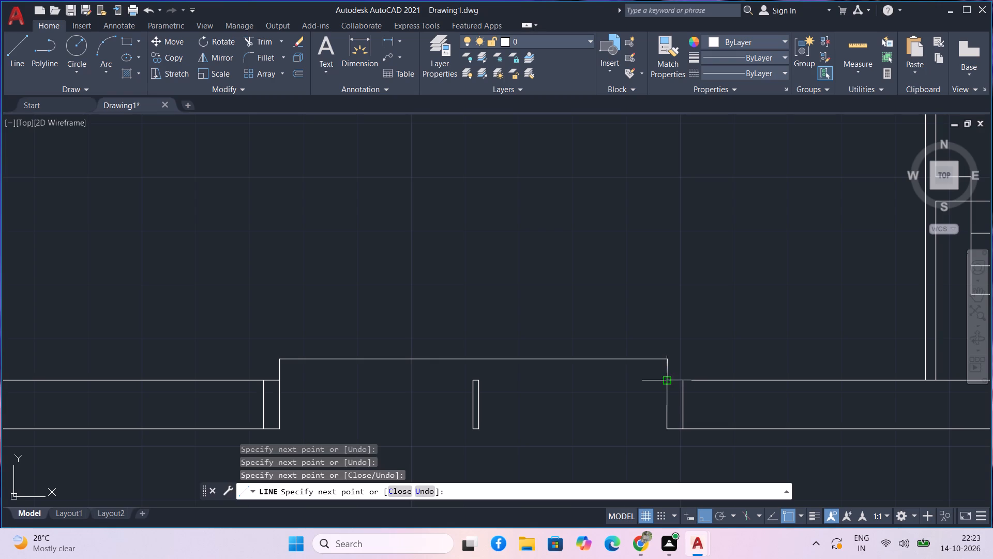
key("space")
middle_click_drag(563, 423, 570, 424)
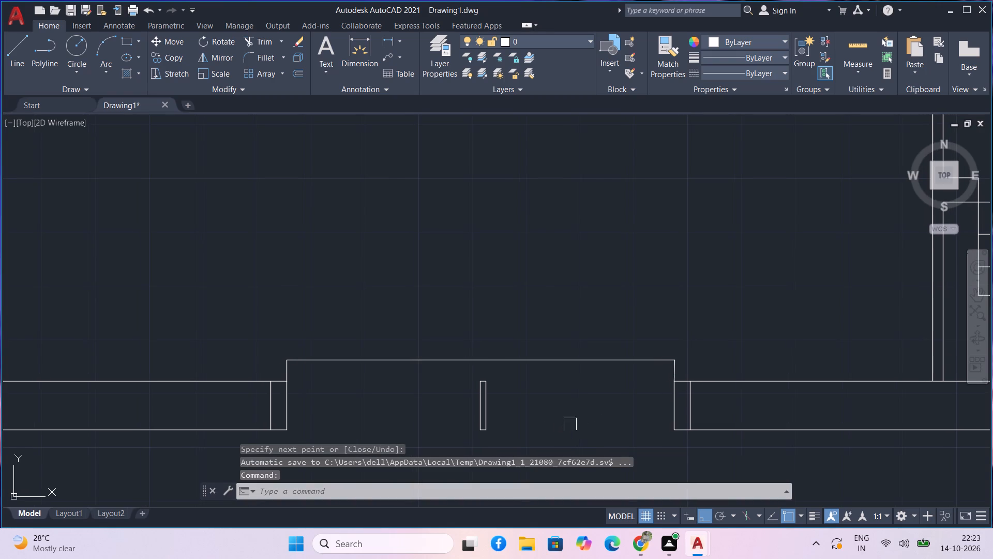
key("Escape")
Erase the thin upright rectangle in the middle of the bottom outer wall's opening.
left_click(508, 435)
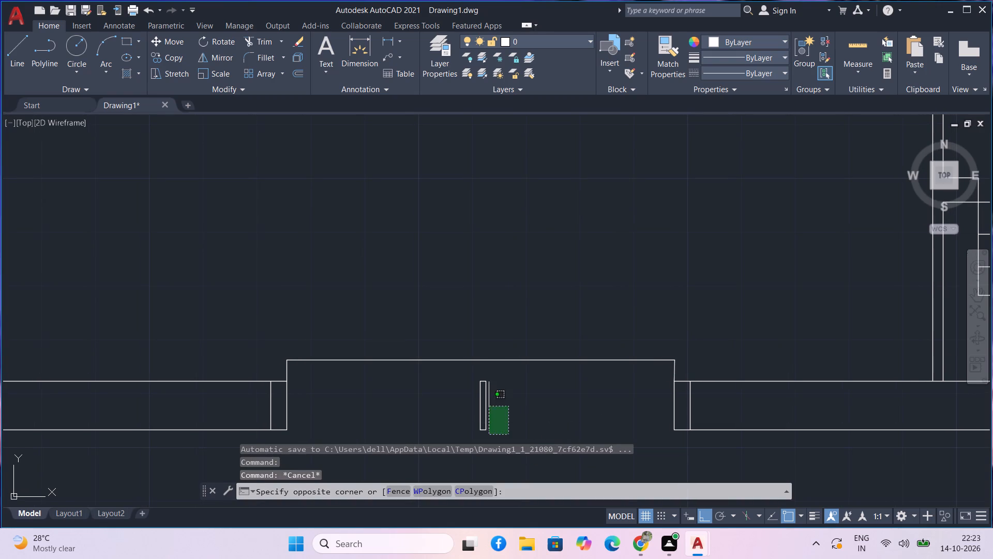
left_click(469, 379)
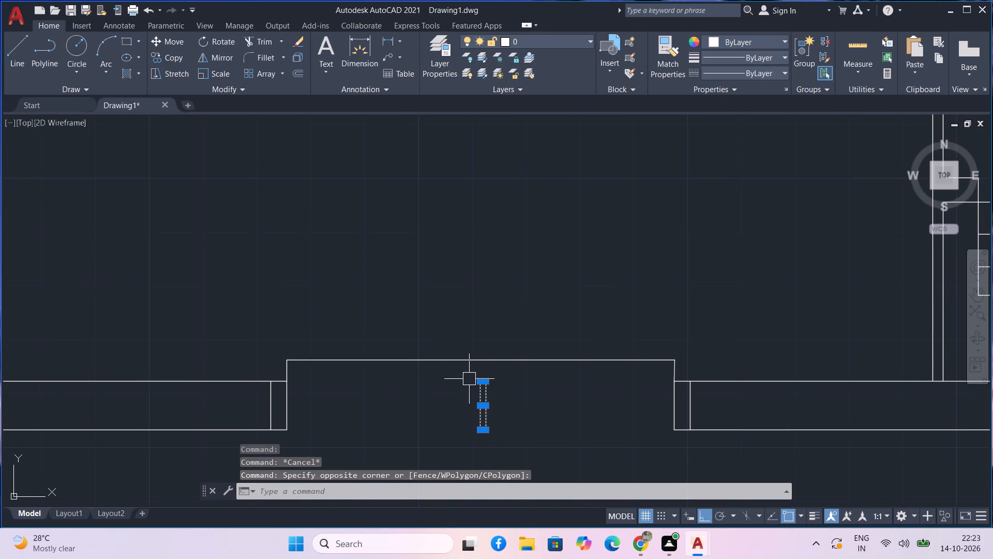
key("Delete")
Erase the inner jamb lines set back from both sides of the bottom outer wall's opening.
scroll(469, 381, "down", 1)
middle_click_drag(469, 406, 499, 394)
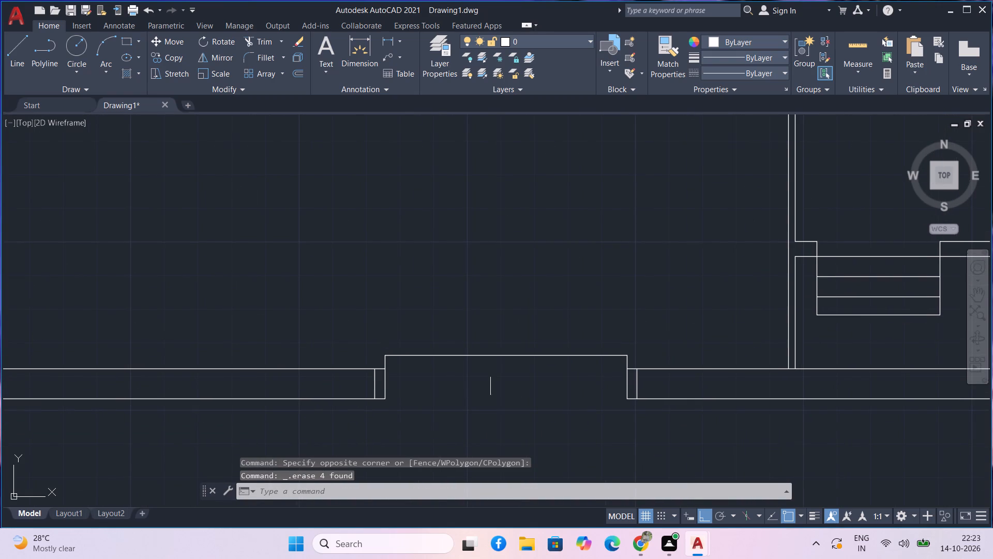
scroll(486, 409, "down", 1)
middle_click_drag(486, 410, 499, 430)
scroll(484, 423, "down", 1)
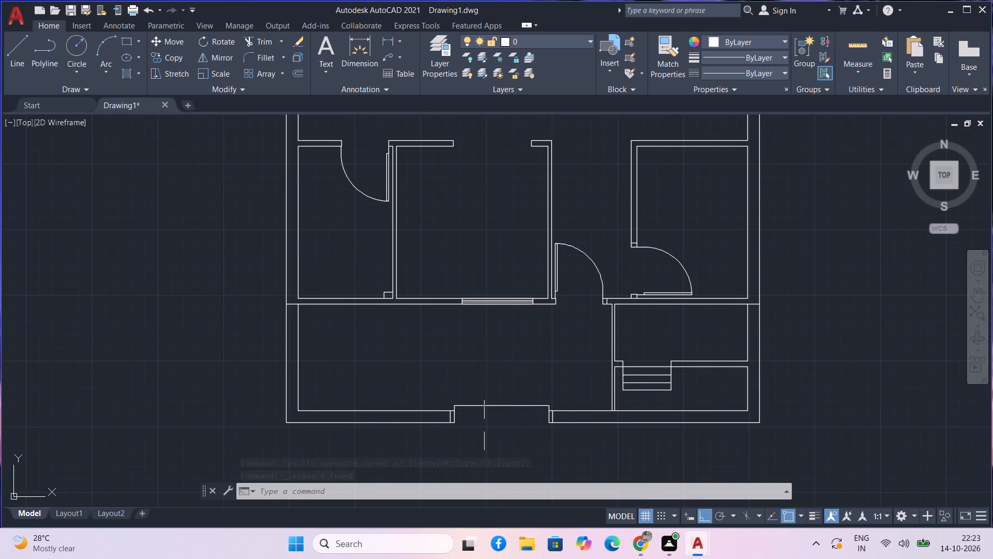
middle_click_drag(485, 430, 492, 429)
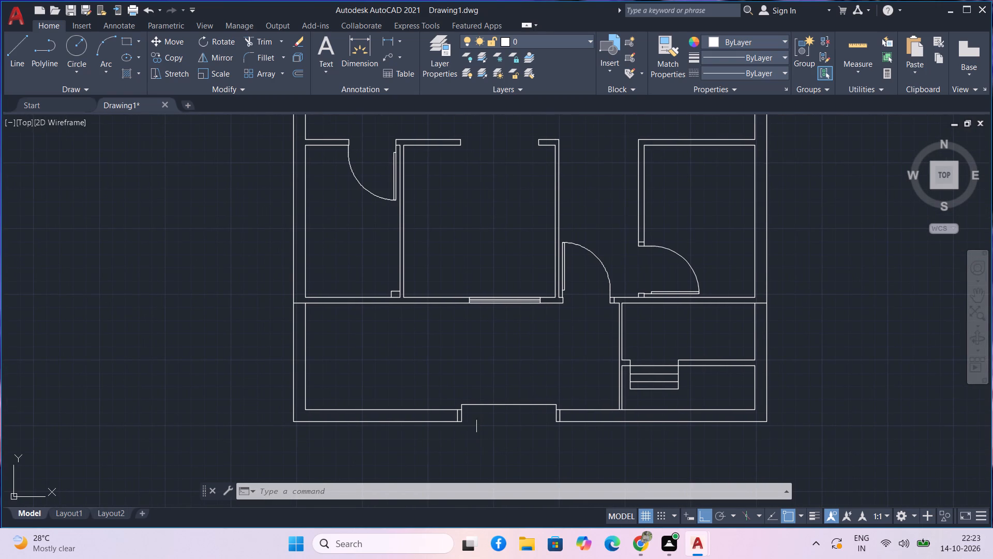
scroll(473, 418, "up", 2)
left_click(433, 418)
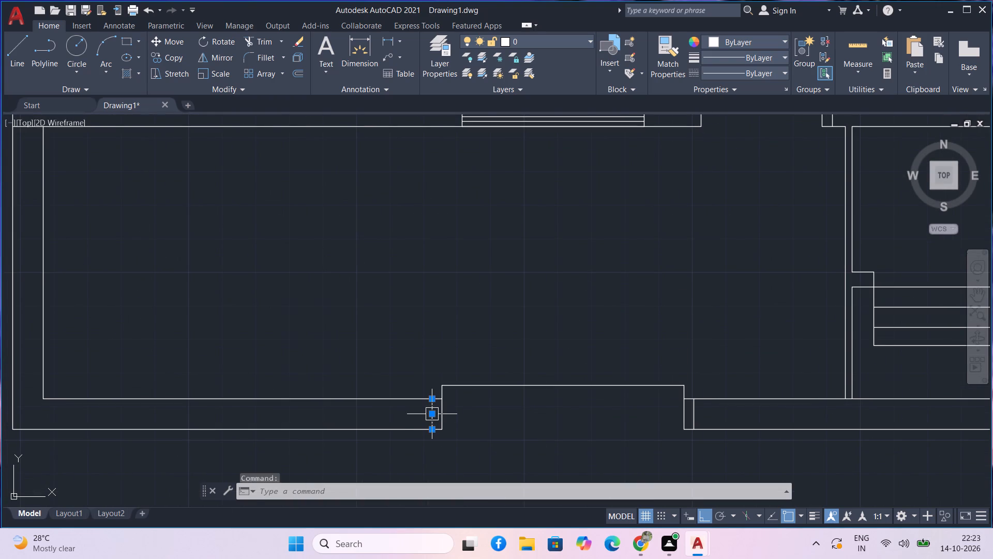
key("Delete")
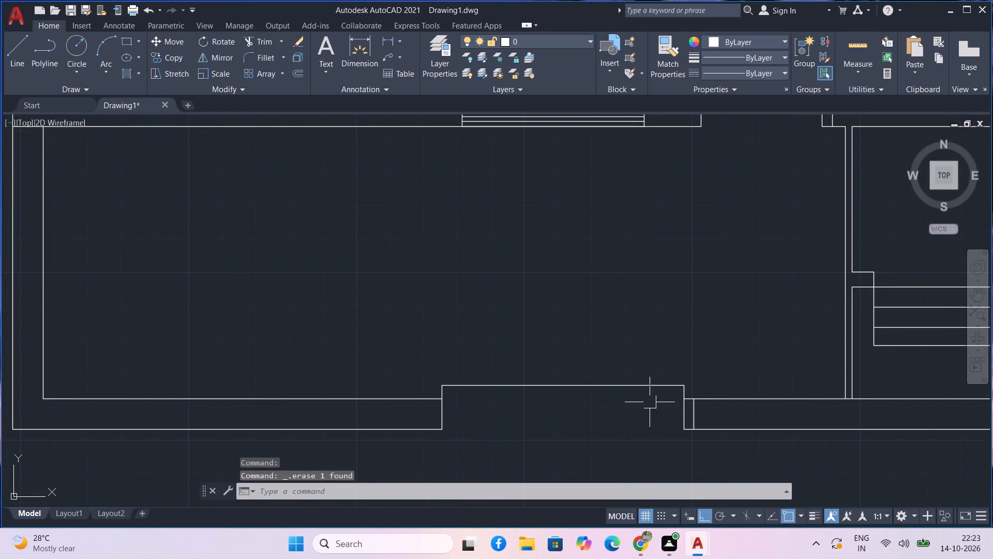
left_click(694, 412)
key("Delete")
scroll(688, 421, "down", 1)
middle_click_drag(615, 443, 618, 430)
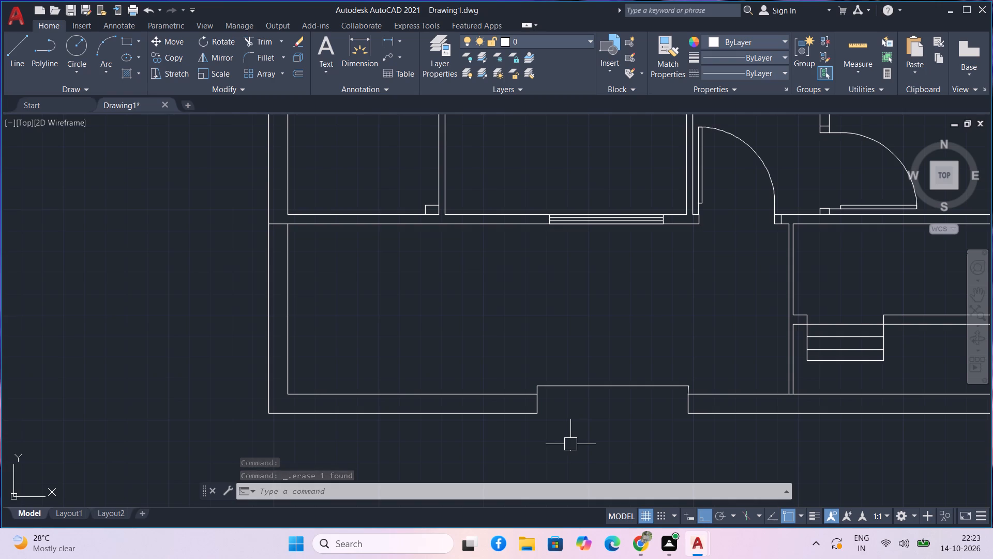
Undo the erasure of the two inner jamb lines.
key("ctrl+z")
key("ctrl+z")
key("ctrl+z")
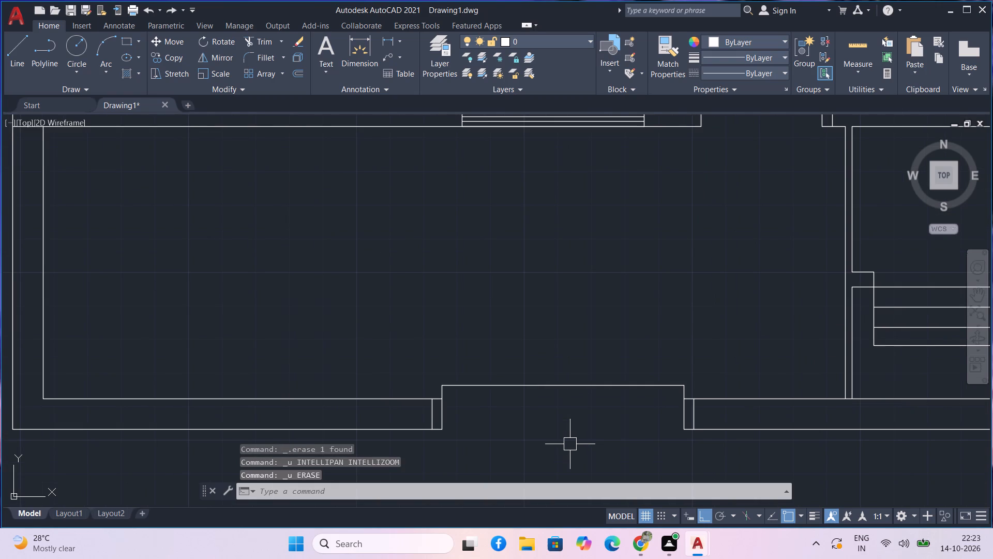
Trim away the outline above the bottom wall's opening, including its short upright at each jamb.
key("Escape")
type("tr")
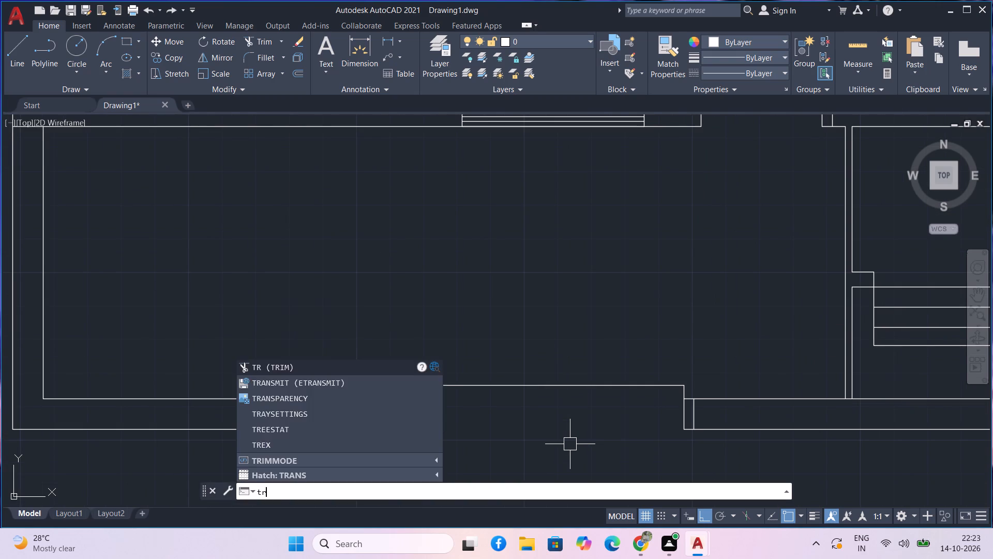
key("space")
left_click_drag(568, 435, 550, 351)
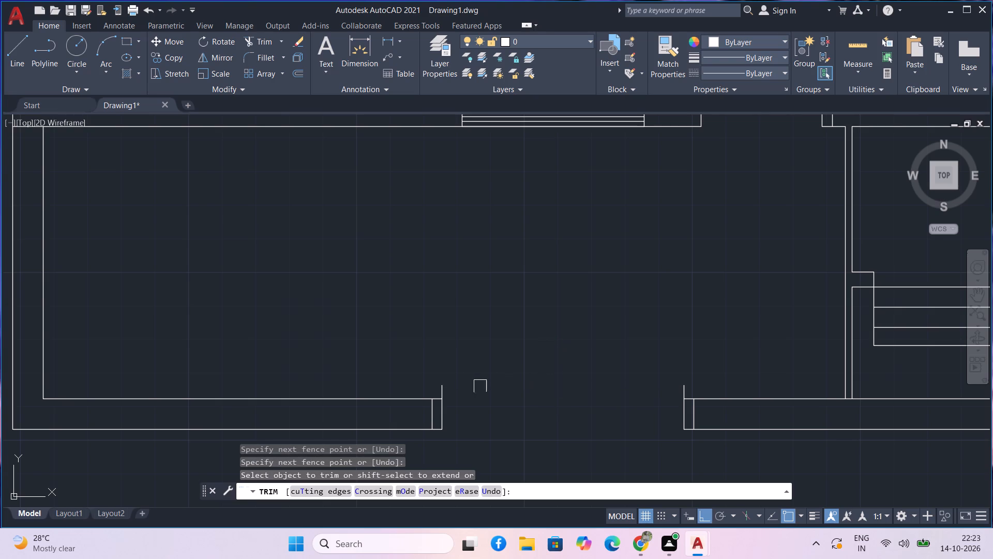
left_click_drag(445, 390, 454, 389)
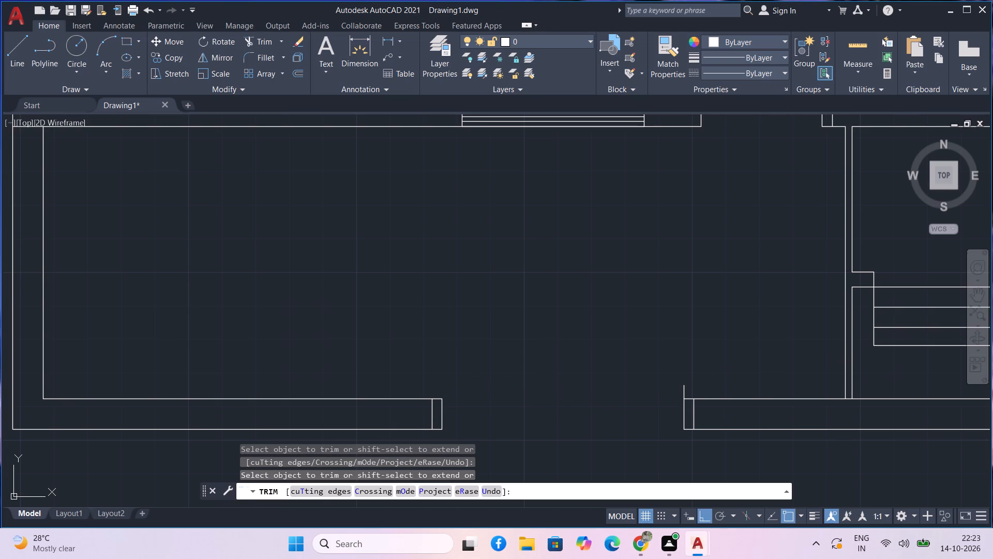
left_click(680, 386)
Trim away the outermost end line of the bottom outer wall on both sides of the opening.
left_click(446, 415)
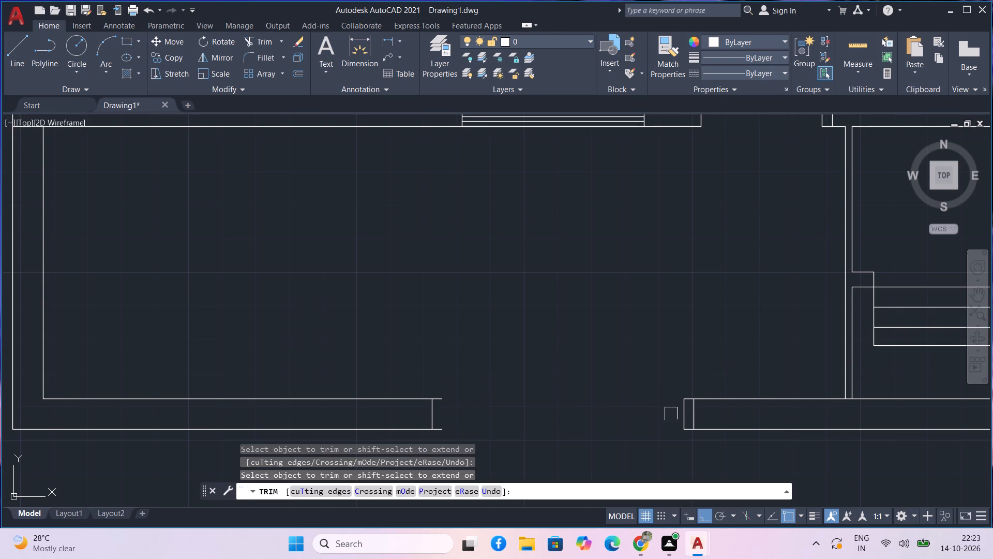
left_click(680, 416)
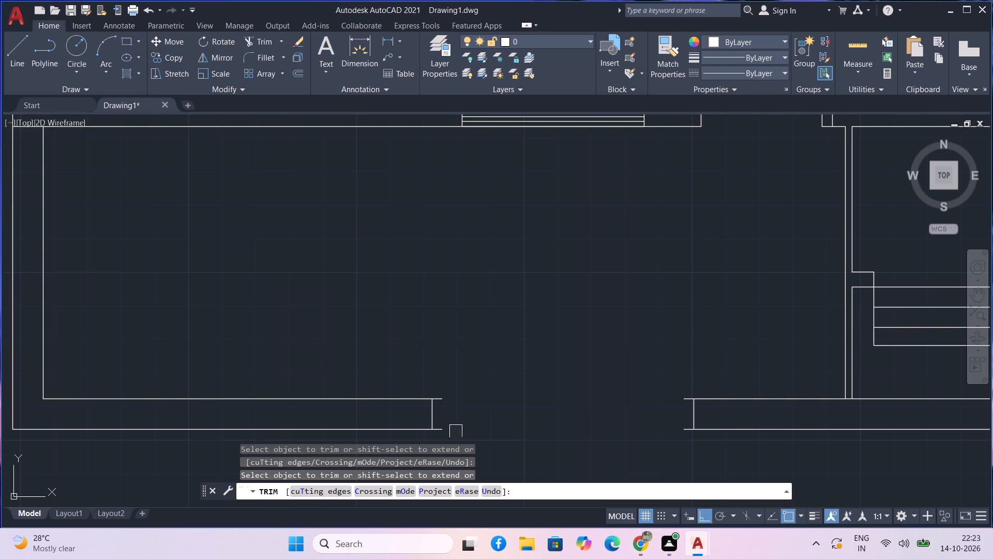
Trim the wall's lower and upper stub lines on the west side of the opening back to the remaining jamb line.
left_click(444, 428)
left_click(449, 400)
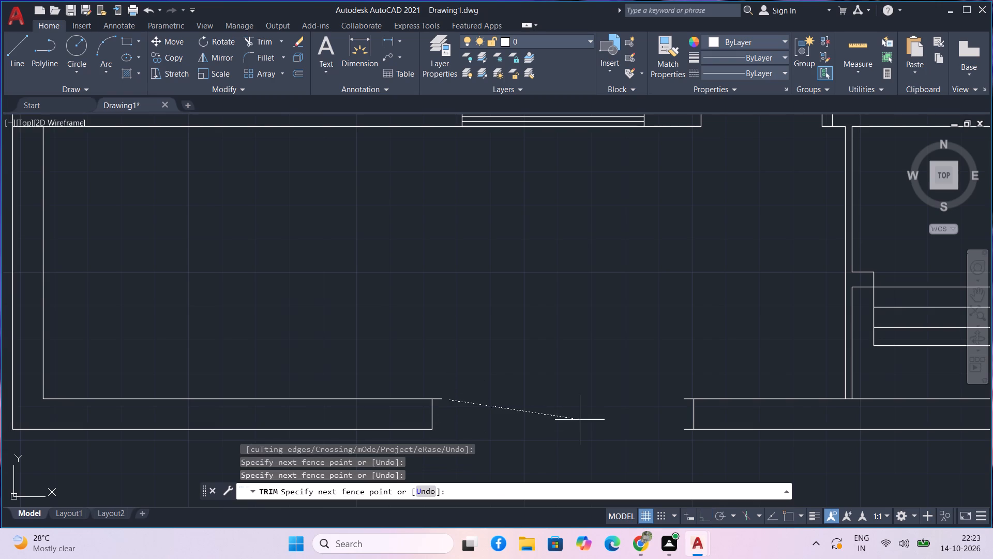
key("Escape")
type("tr")
key("space")
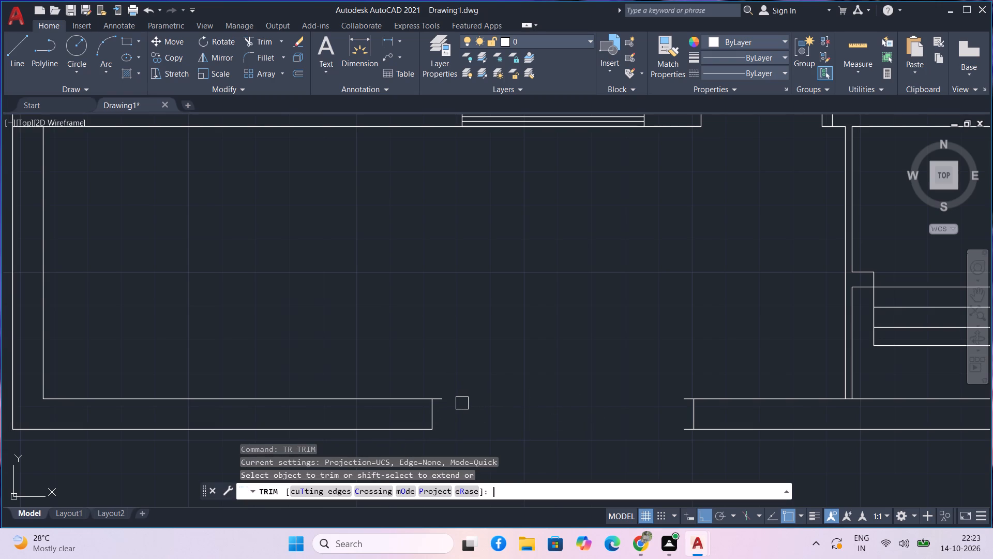
left_click(468, 400)
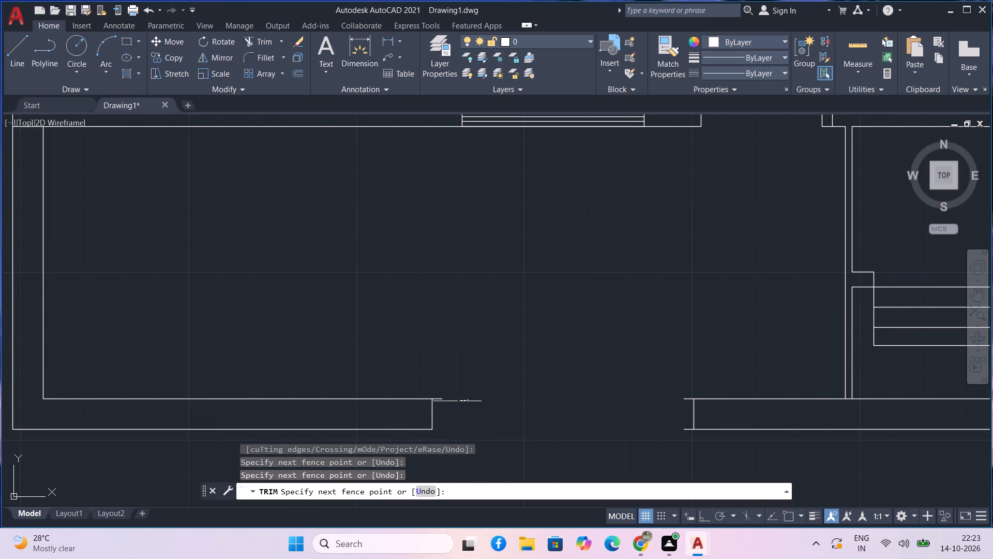
scroll(437, 393, "up", 2)
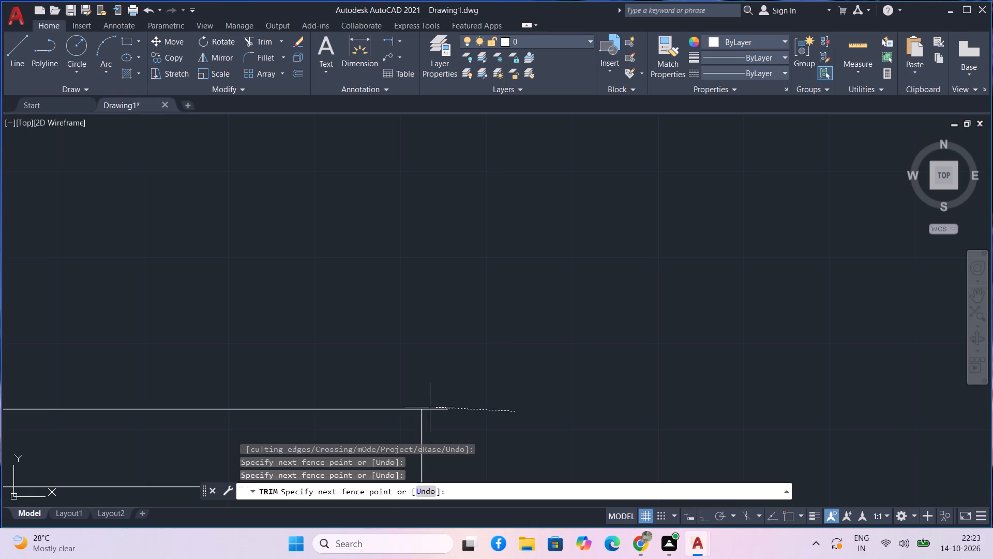
left_click(430, 412)
left_click(430, 412)
scroll(657, 428, "down", 2)
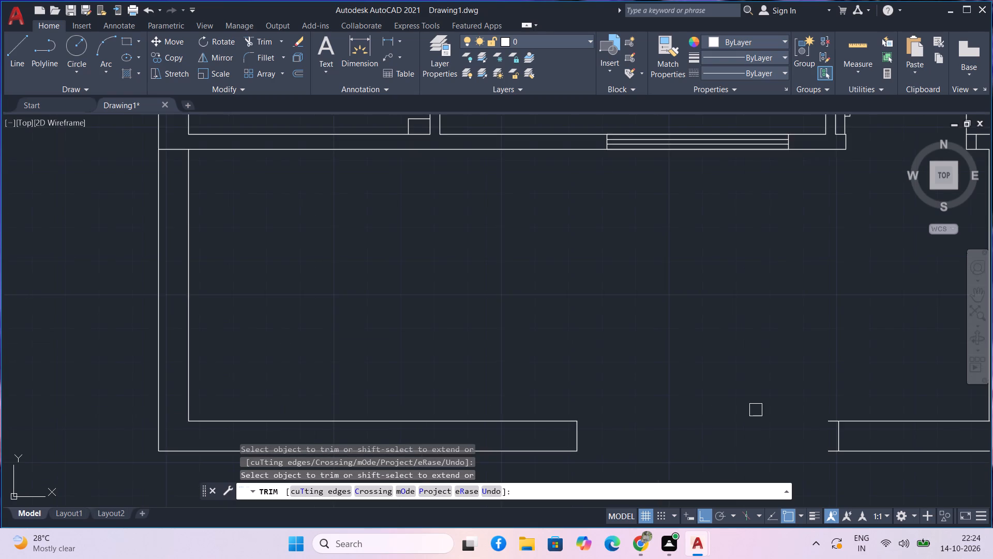
Trim the wall's upper and lower stub lines on the east side of the opening back to the remaining jamb line.
middle_click_drag(756, 410, 667, 383)
scroll(761, 407, "up", 2)
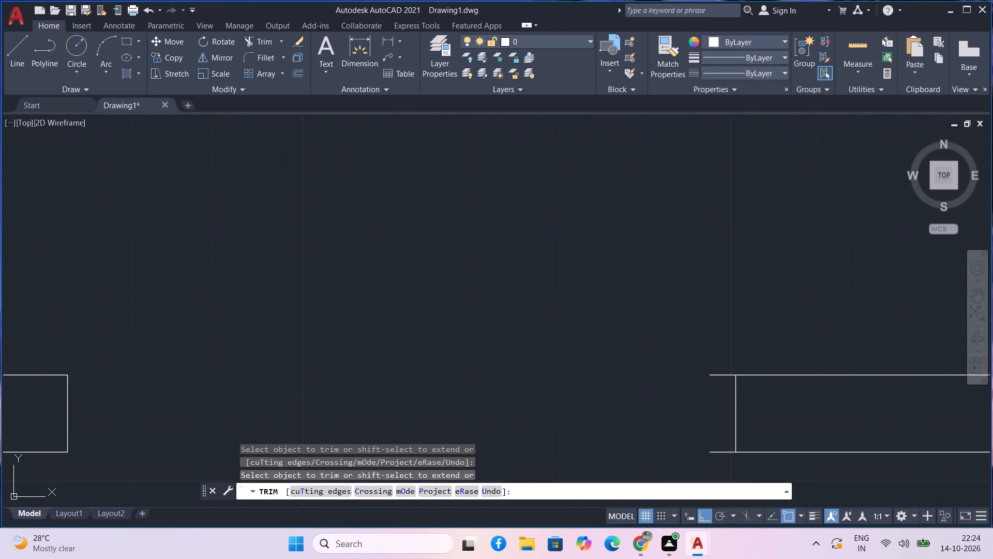
left_click(708, 376)
left_click_drag(715, 398, 717, 454)
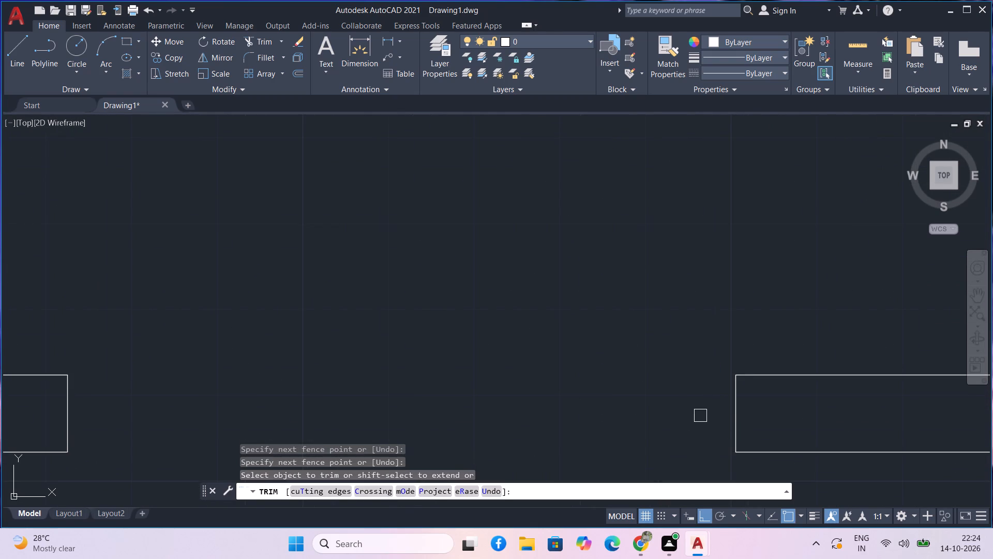
scroll(693, 417, "down", 2)
middle_click_drag(637, 415, 660, 405)
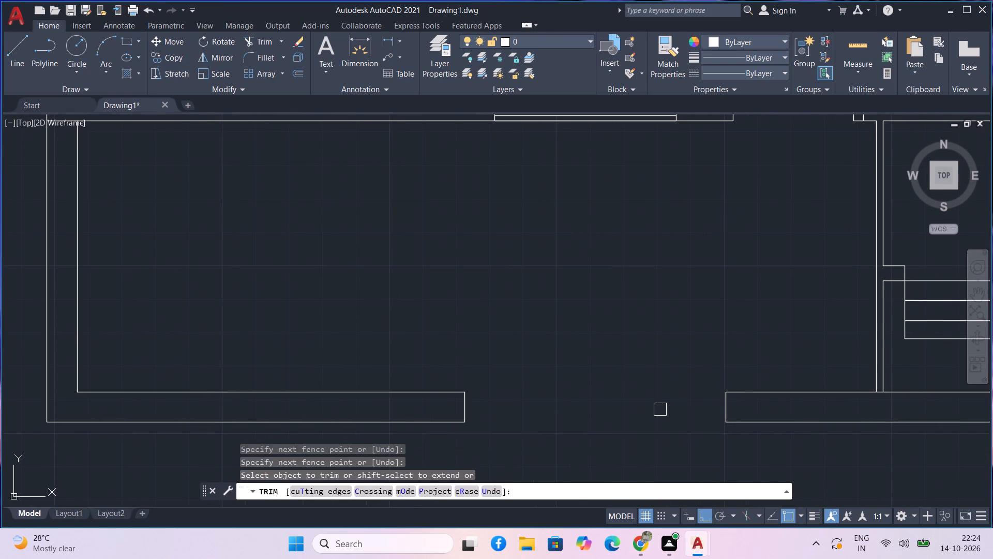
key("Escape")
Draw a line outline across the bottom wall's opening, rising slightly above the inner wall face at both jambs.
type("l")
key("space")
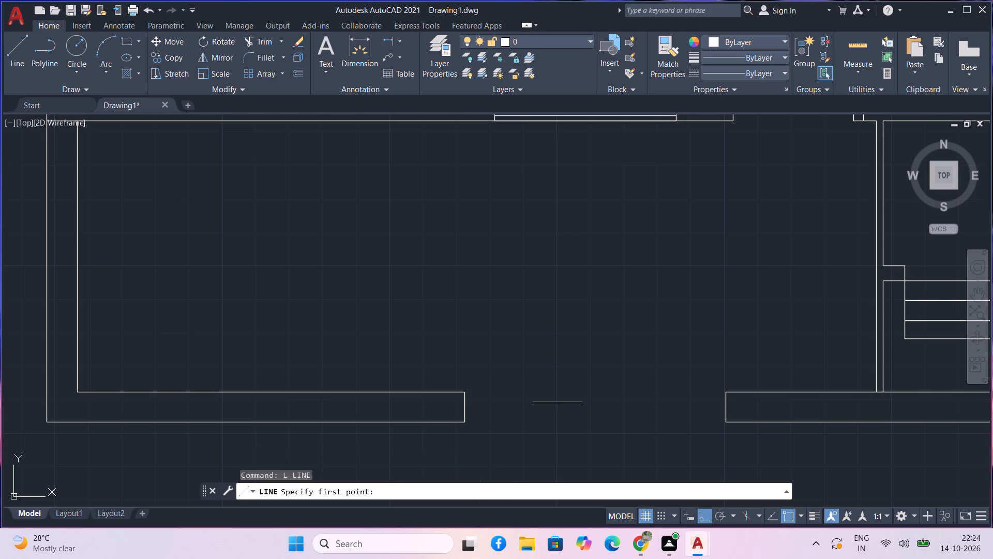
scroll(475, 390, "up", 2)
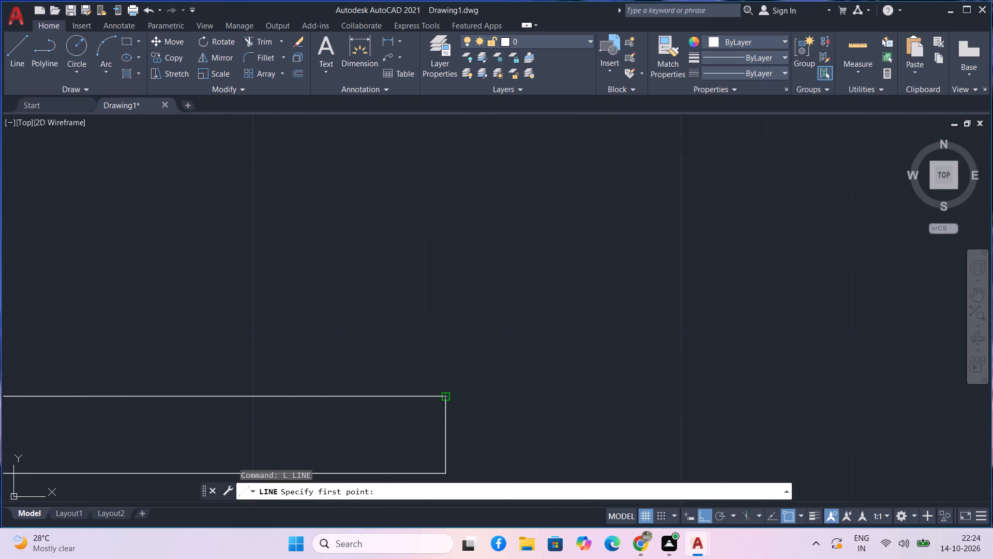
left_click(447, 393)
left_click(449, 367)
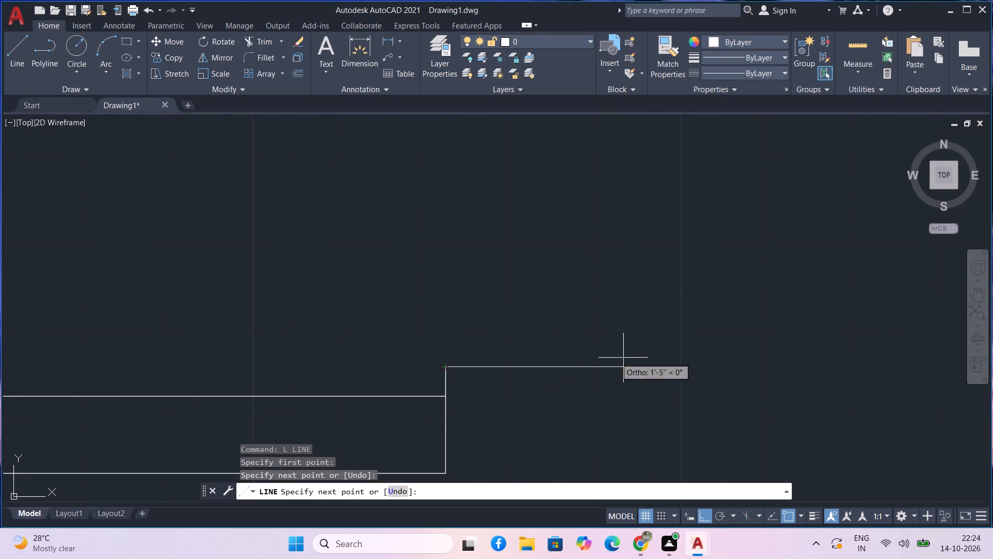
scroll(683, 361, "down", 3)
middle_click_drag(699, 369, 522, 368)
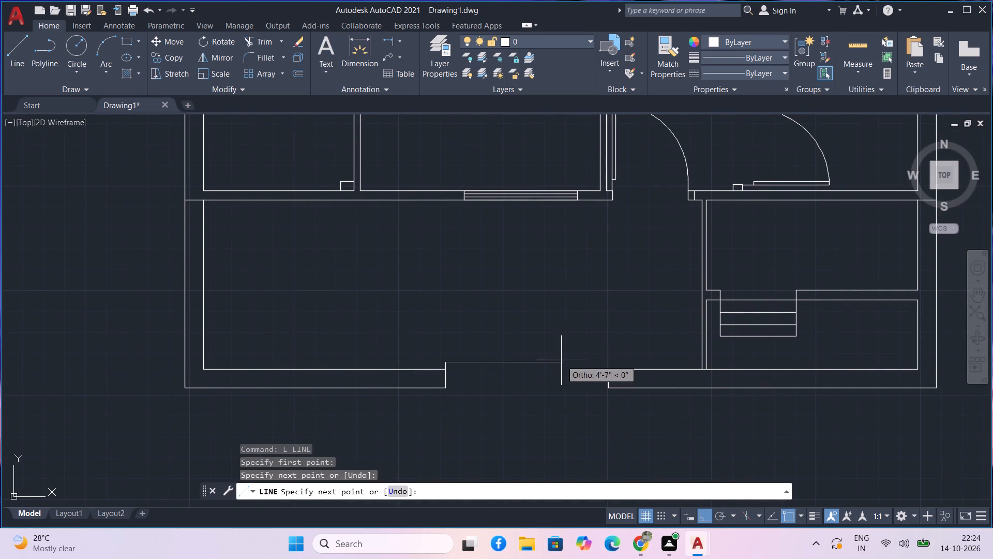
left_click(608, 365)
left_click(608, 372)
key("space")
Examine the bottom wall's opening and the rooms north of it.
scroll(577, 398, "down", 1)
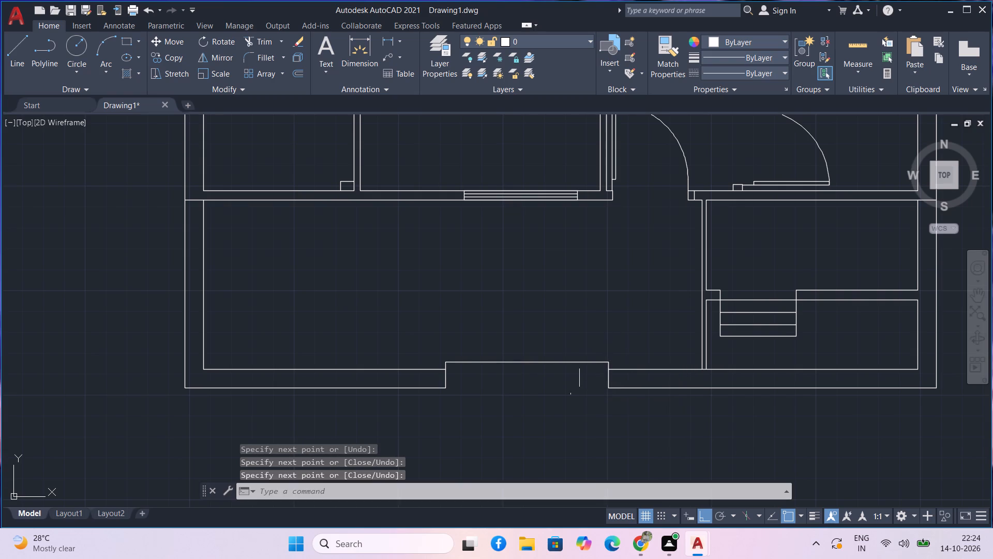
scroll(571, 380, "up", 4)
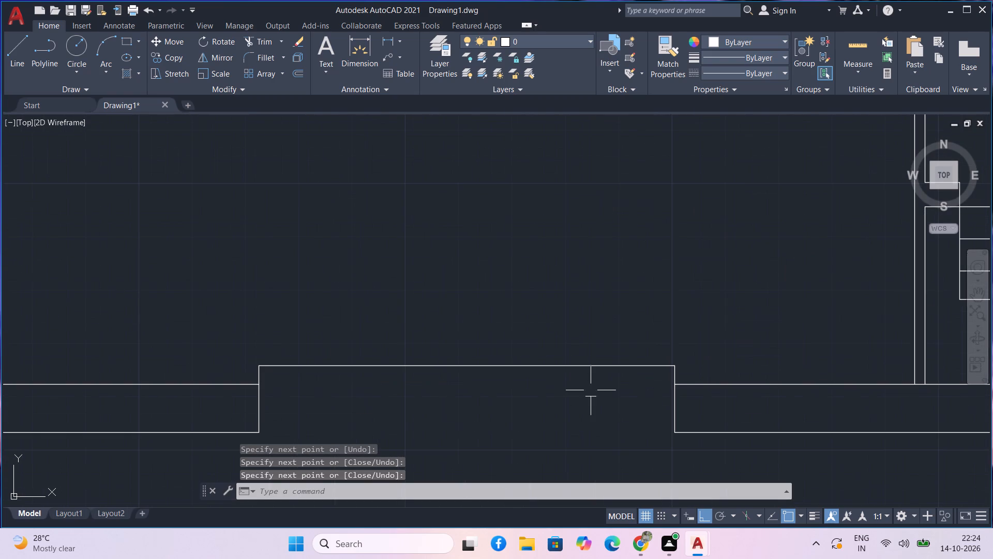
middle_click_drag(596, 389, 598, 381)
middle_click_drag(574, 399, 577, 368)
scroll(577, 381, "down", 1)
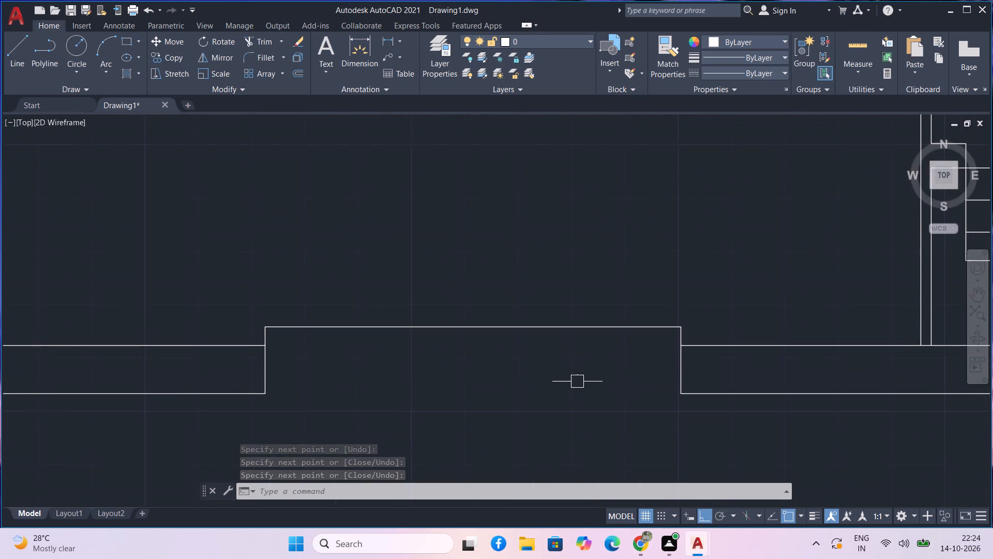
scroll(575, 391, "down", 1)
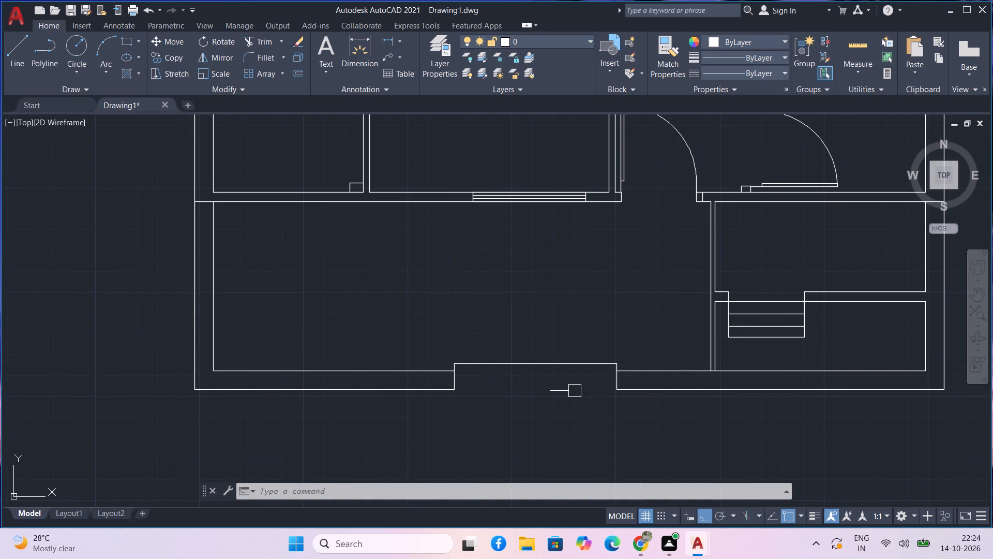
scroll(575, 391, "down", 1)
middle_click_drag(575, 391, 577, 421)
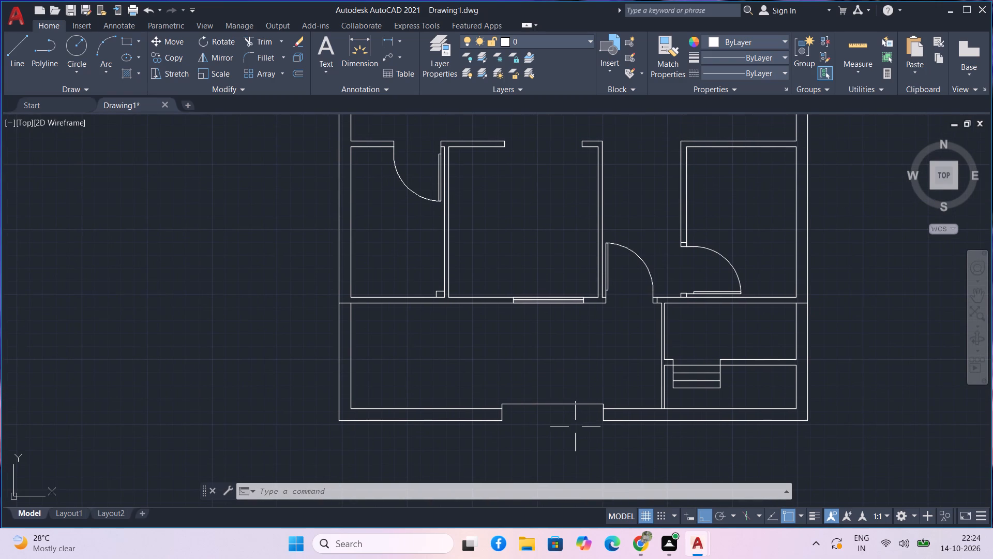
middle_click_drag(575, 430, 573, 440)
scroll(554, 361, "down", 1)
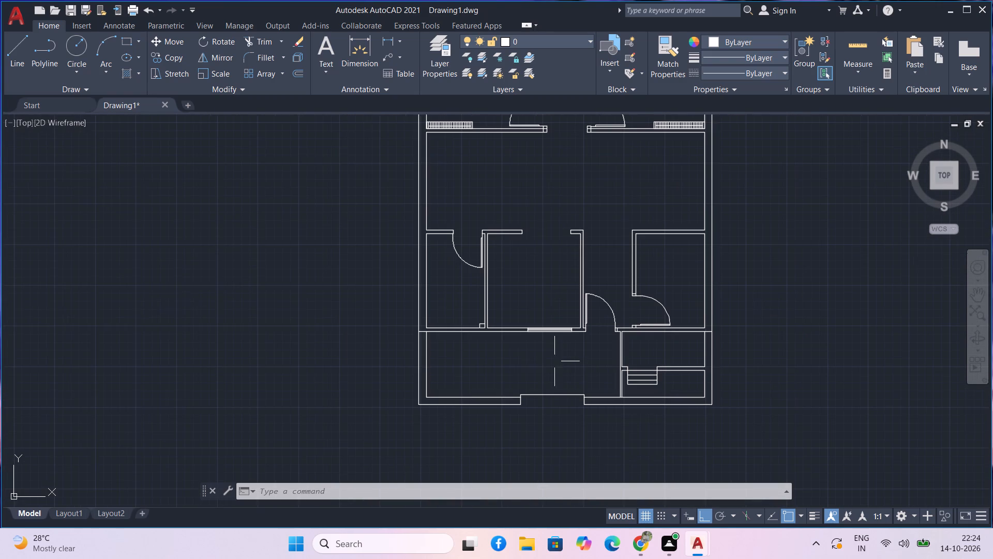
middle_click_drag(551, 393, 550, 405)
middle_click_drag(550, 381, 551, 387)
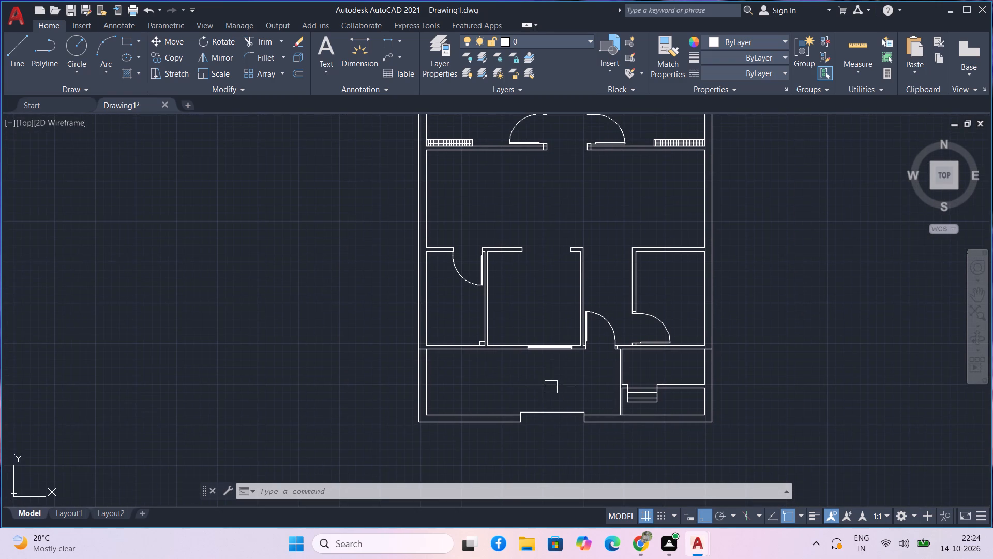
middle_click_drag(551, 387, 551, 396)
middle_click_drag(552, 385, 553, 394)
middle_click(553, 404)
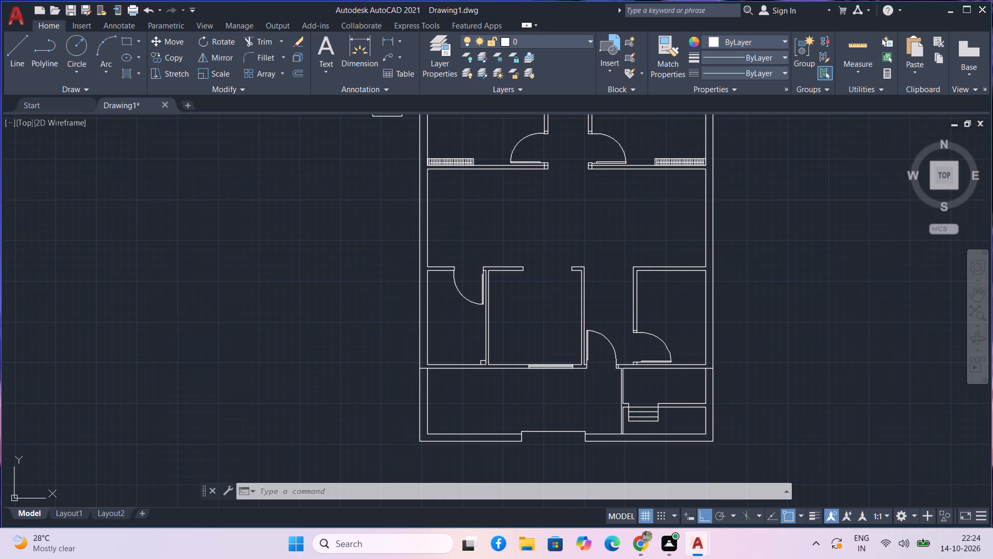
middle_click_drag(554, 404, 554, 411)
middle_click_drag(534, 346, 533, 360)
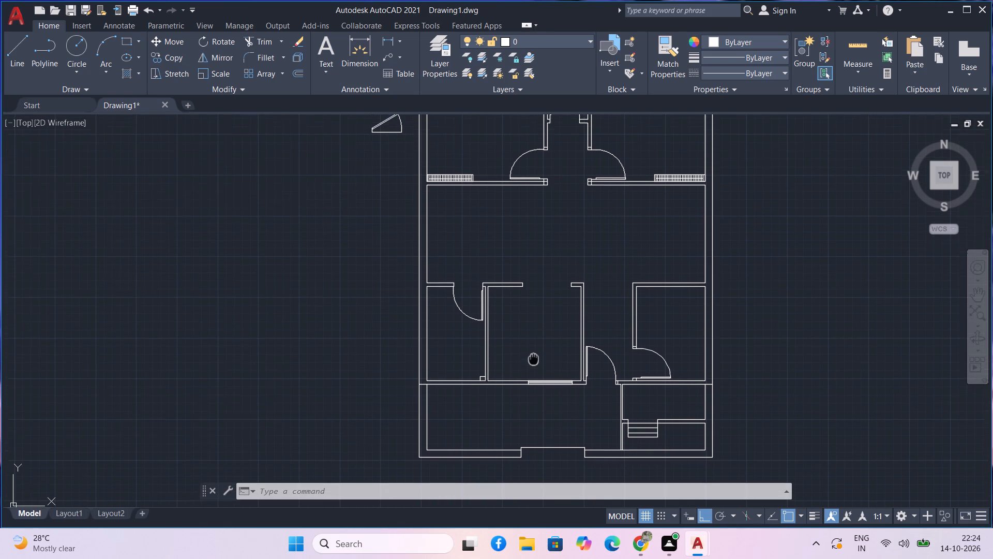
middle_click_drag(533, 360, 526, 384)
middle_click_drag(526, 363, 528, 370)
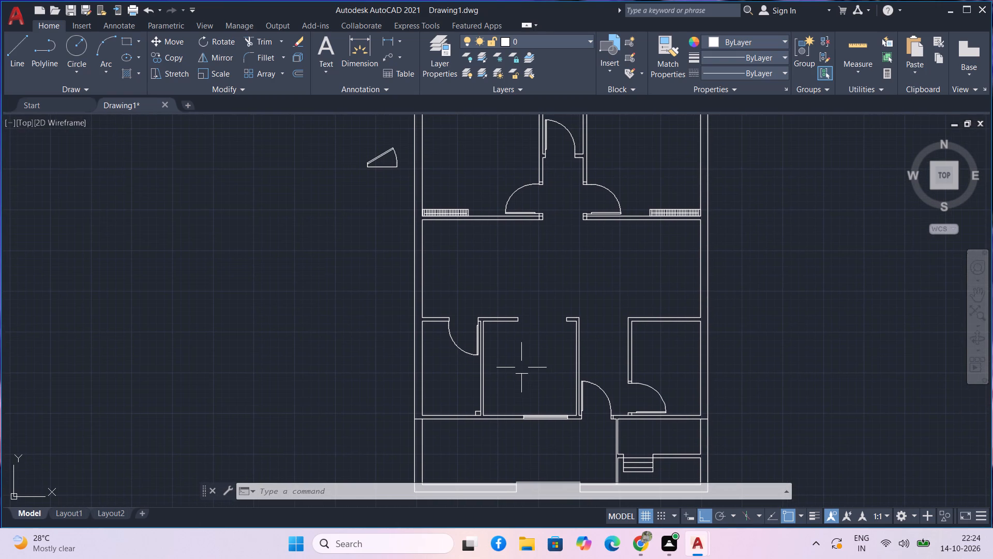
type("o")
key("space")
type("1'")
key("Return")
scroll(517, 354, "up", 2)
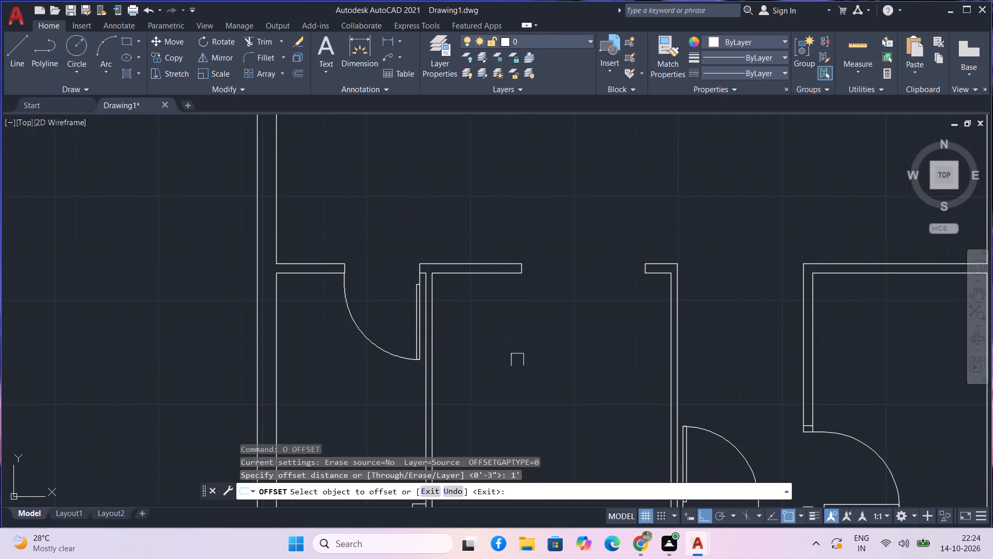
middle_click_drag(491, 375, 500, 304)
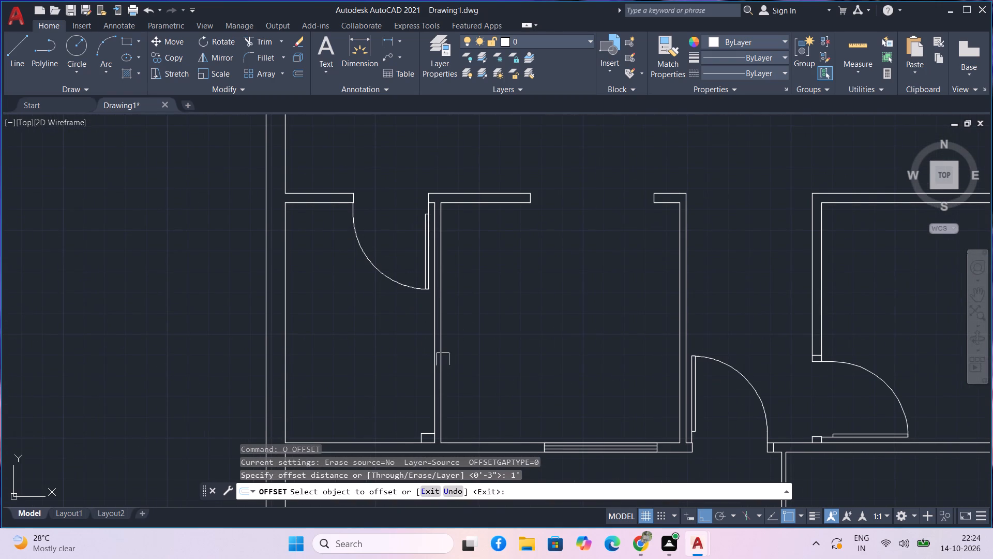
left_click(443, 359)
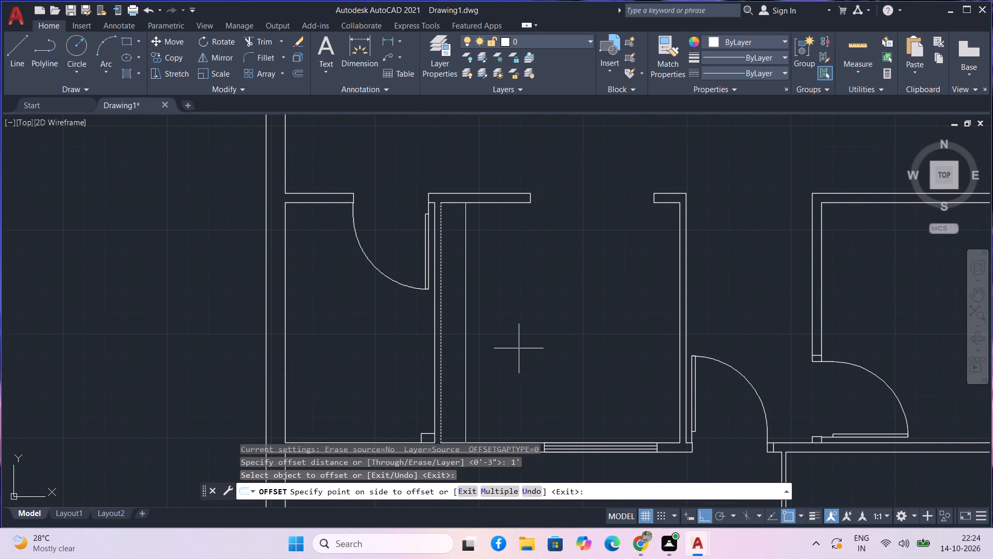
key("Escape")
Offset the inner faces of the west and south walls of the room with the bottom window 2' into the room.
type("o")
key("space")
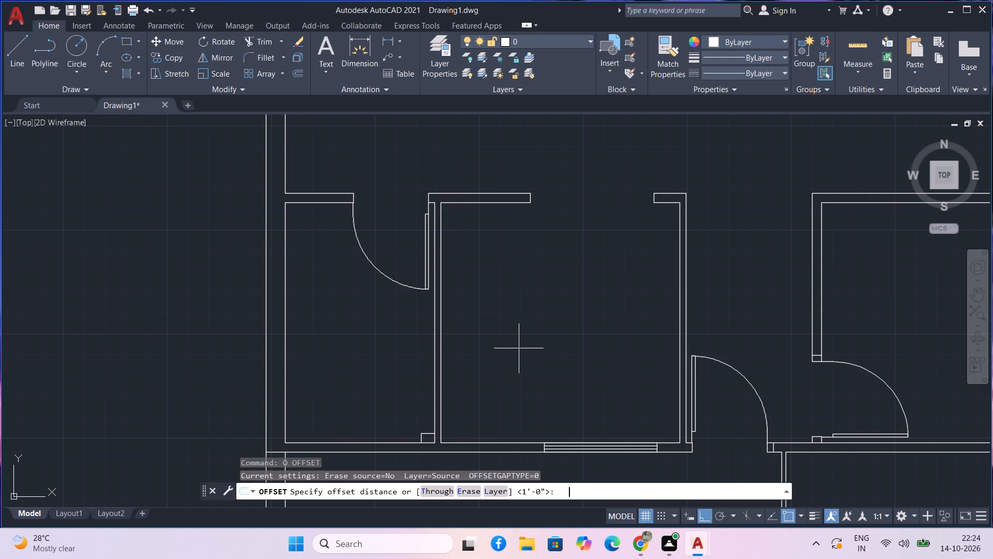
type("2'")
key("Return")
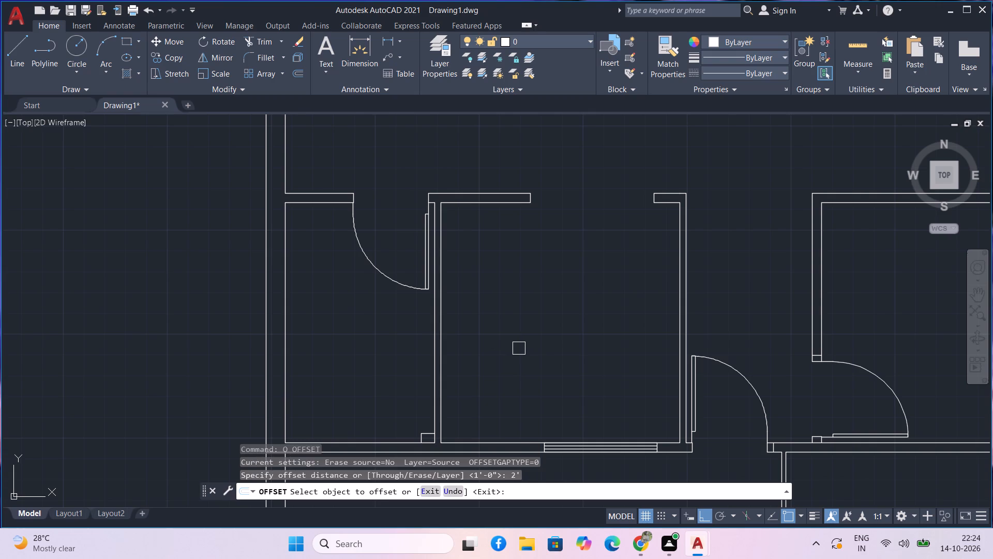
left_click(444, 366)
left_click(459, 367)
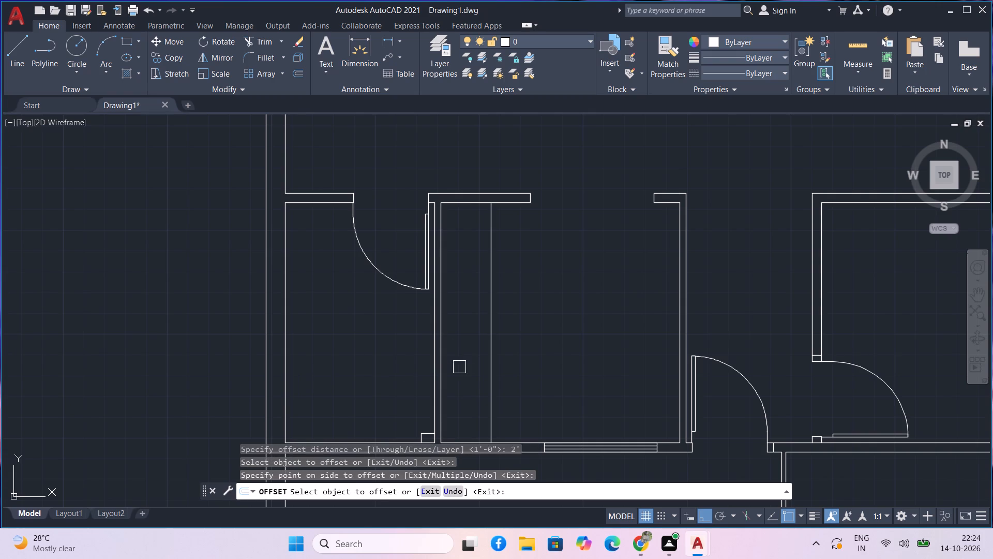
scroll(548, 432, "up", 2)
middle_click_drag(543, 426, 545, 338)
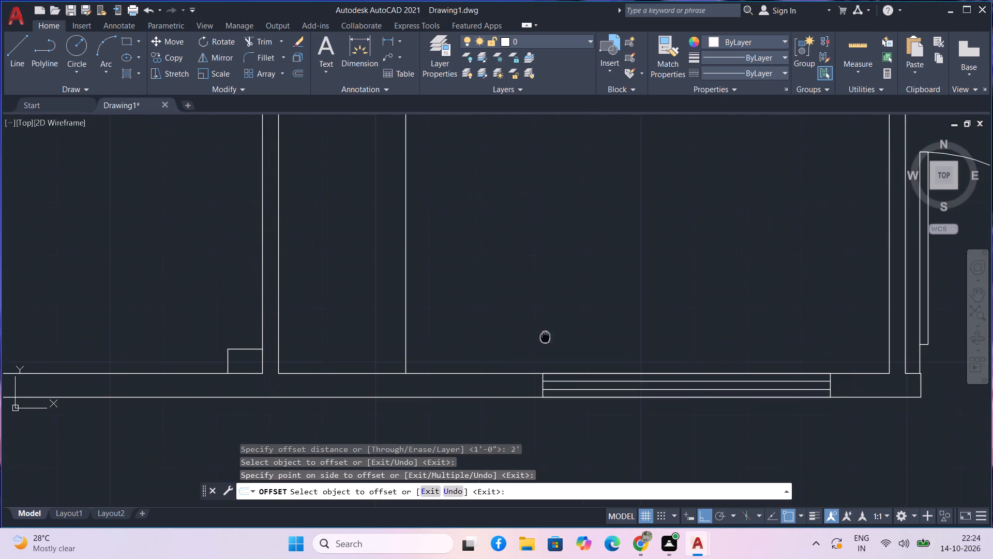
left_click(493, 368)
left_click(497, 346)
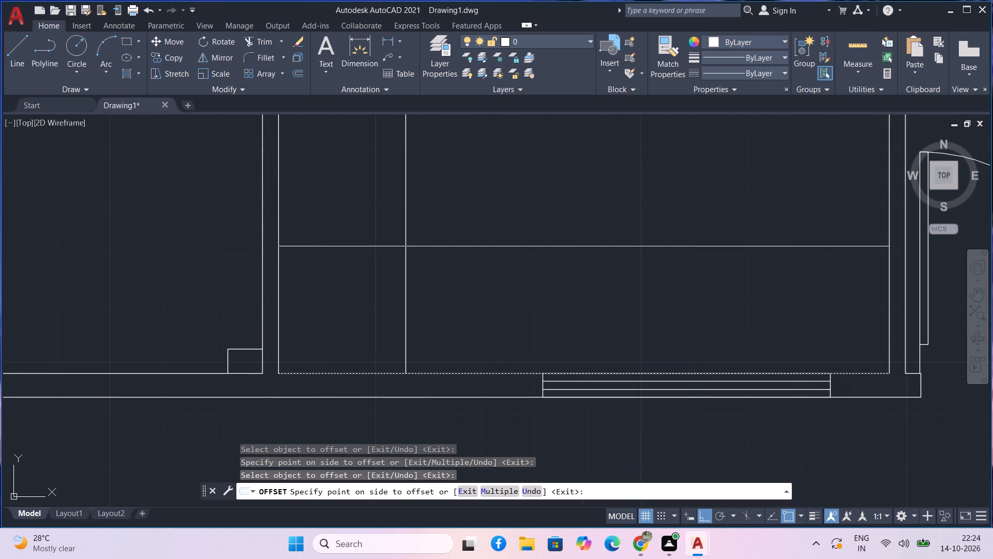
key("F1")
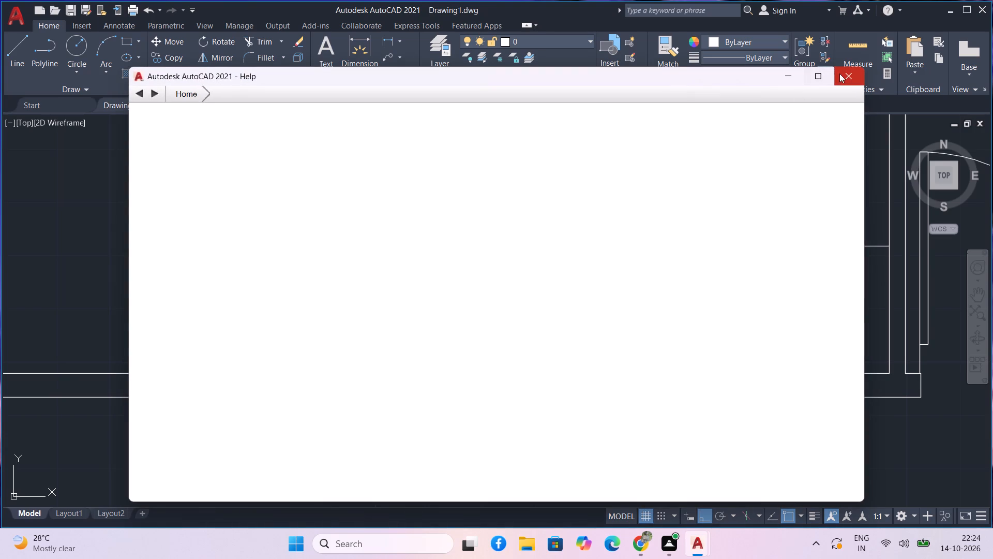
left_click(841, 74)
key("Escape")
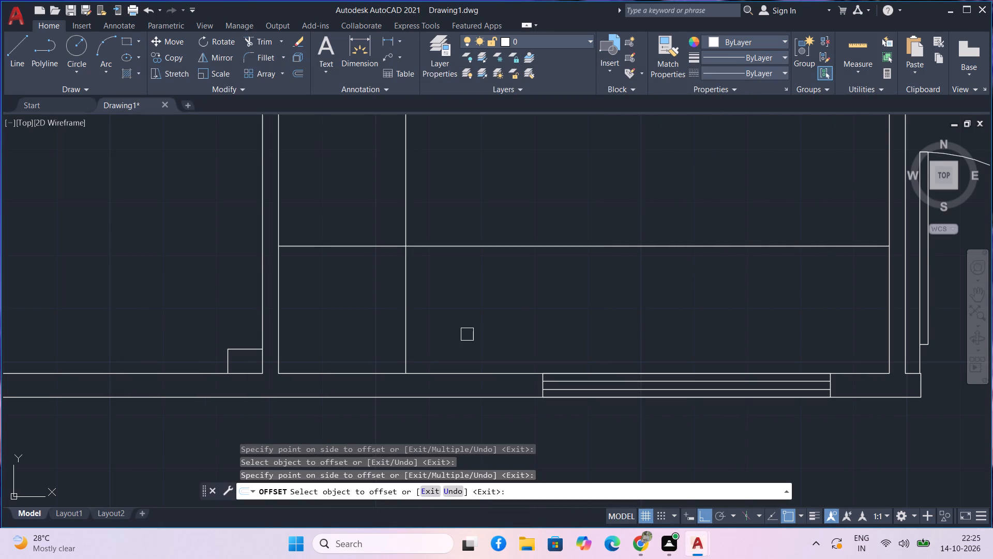
Trim the two offset lines past their crossing to leave an L-shaped counter edge in that room.
type("tr")
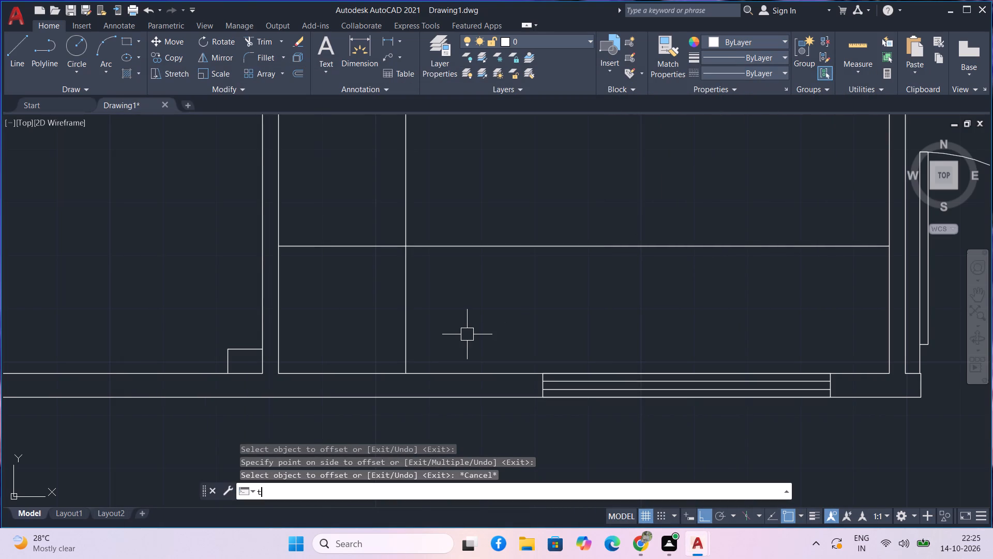
key("space")
left_click_drag(467, 330, 363, 163)
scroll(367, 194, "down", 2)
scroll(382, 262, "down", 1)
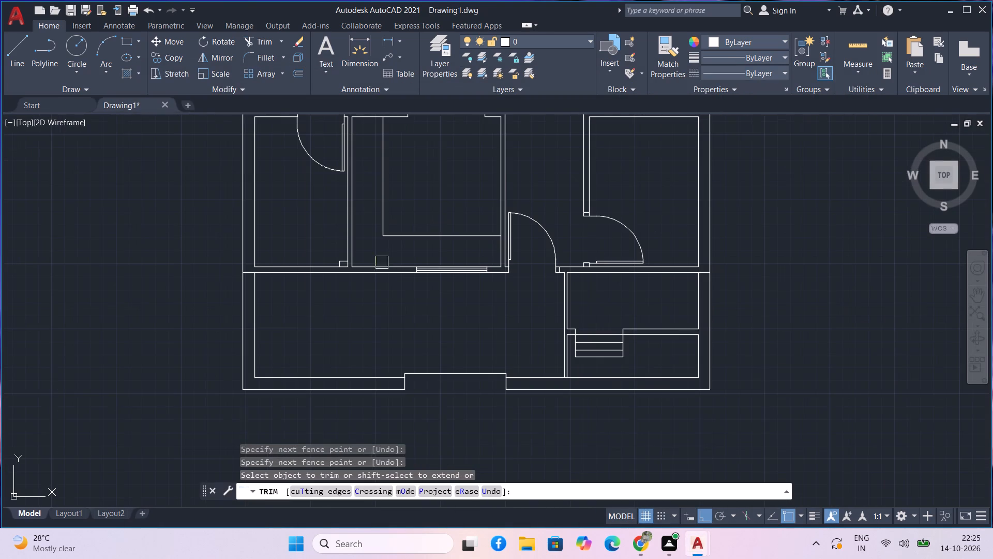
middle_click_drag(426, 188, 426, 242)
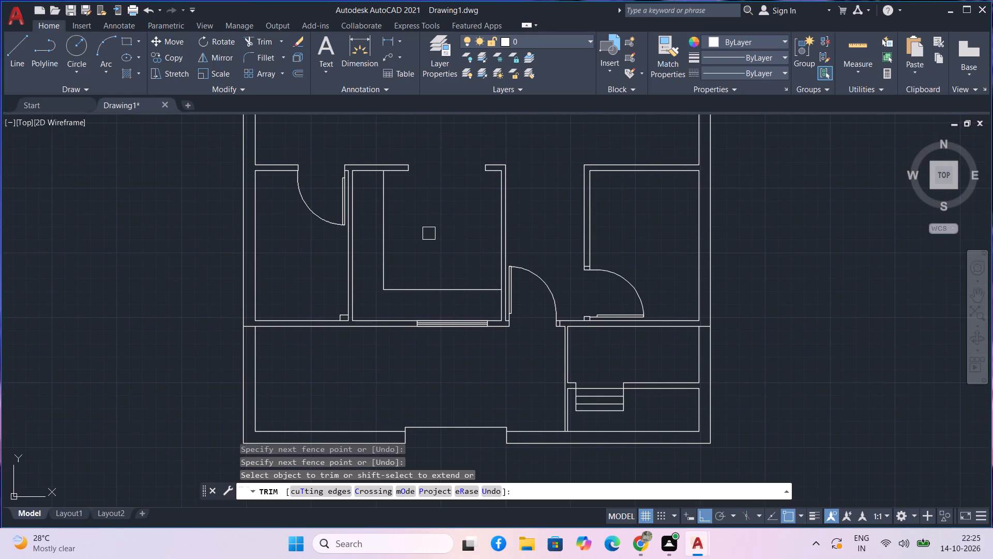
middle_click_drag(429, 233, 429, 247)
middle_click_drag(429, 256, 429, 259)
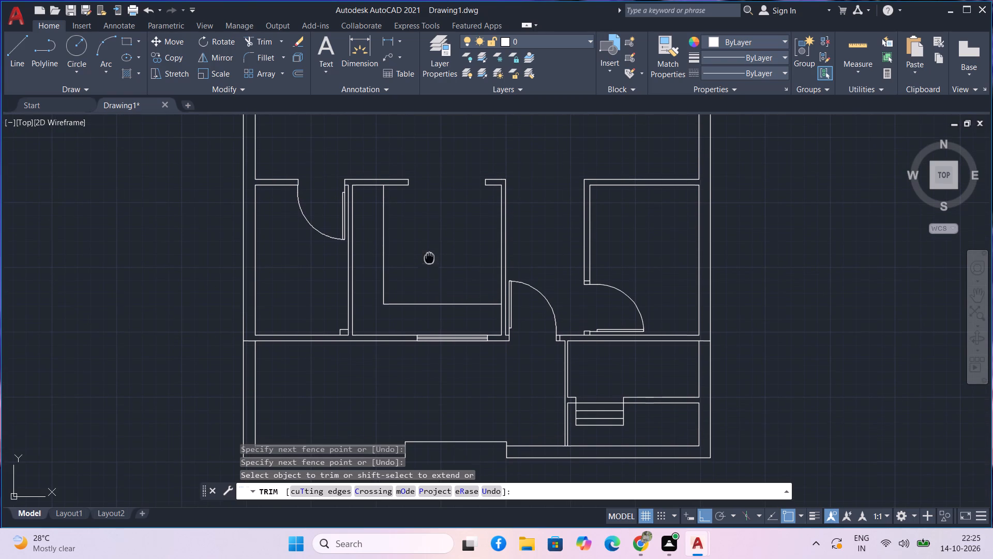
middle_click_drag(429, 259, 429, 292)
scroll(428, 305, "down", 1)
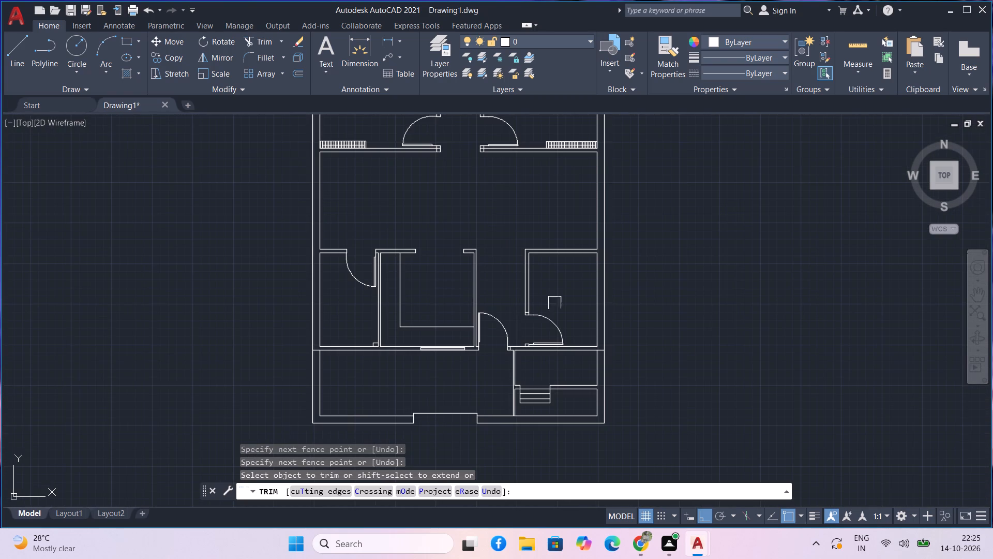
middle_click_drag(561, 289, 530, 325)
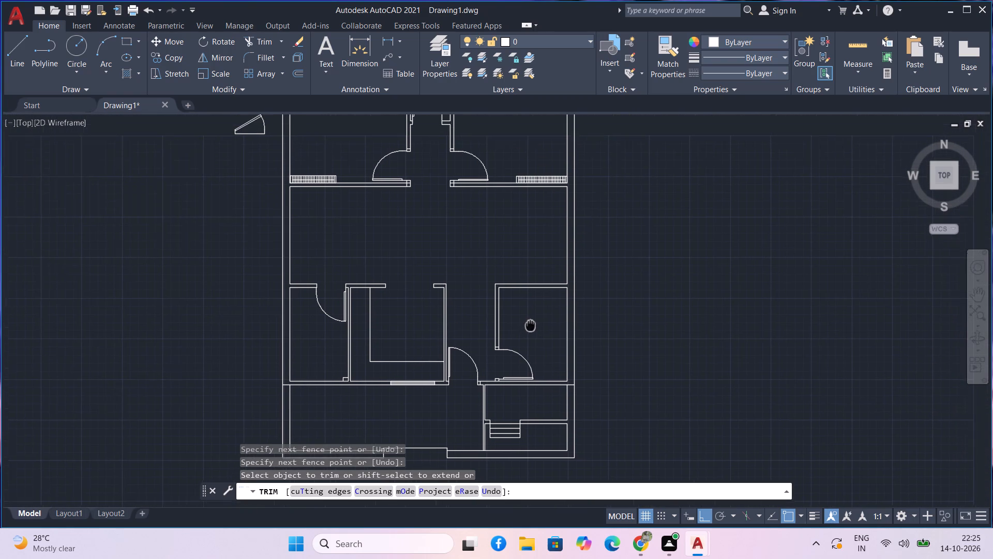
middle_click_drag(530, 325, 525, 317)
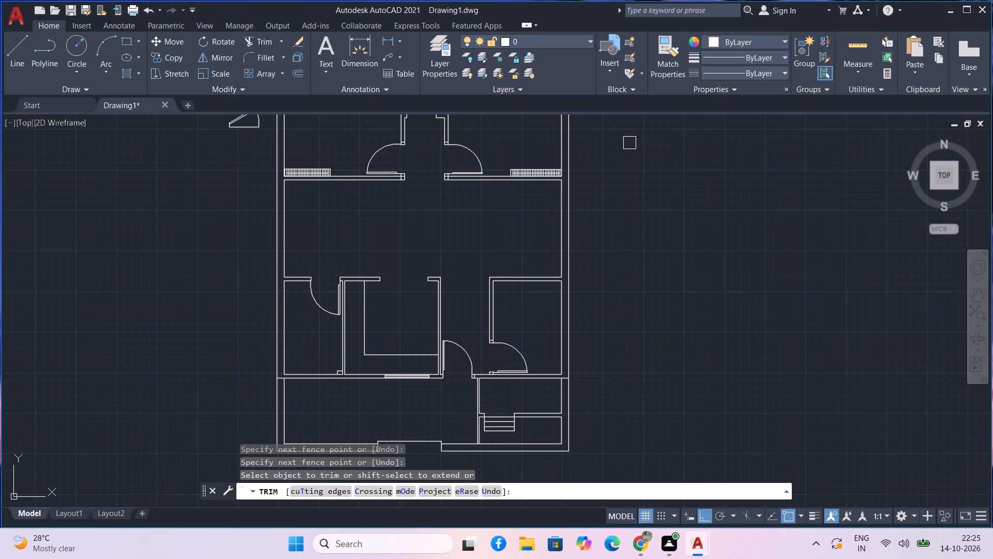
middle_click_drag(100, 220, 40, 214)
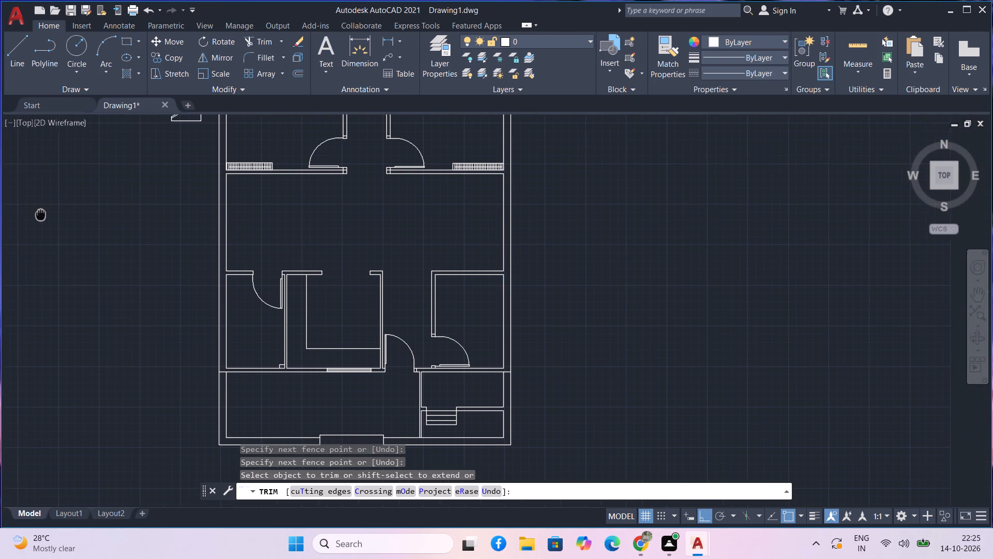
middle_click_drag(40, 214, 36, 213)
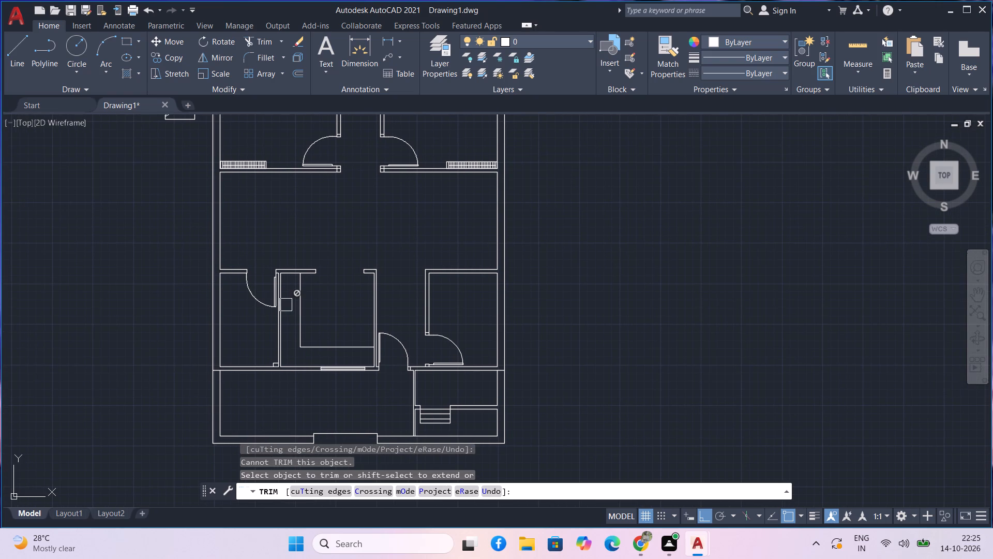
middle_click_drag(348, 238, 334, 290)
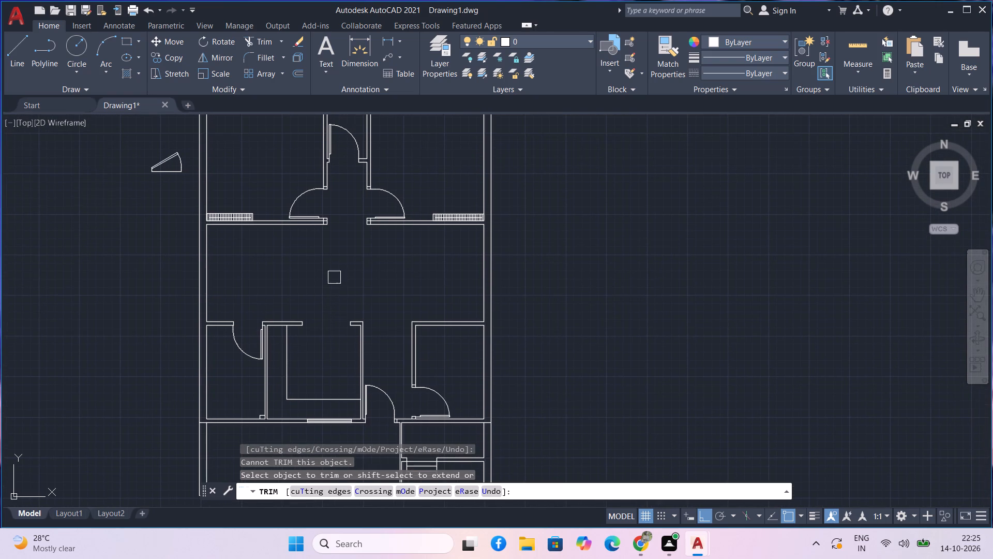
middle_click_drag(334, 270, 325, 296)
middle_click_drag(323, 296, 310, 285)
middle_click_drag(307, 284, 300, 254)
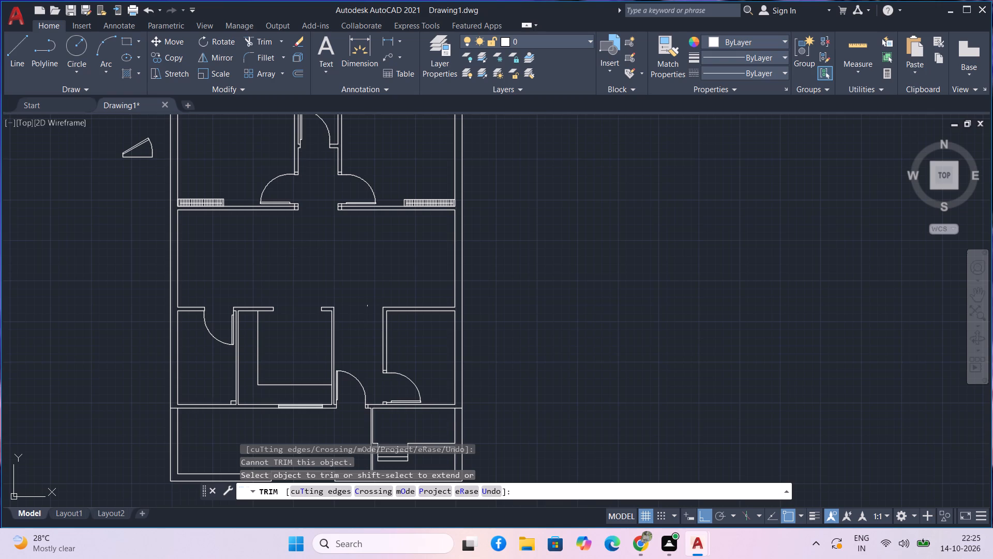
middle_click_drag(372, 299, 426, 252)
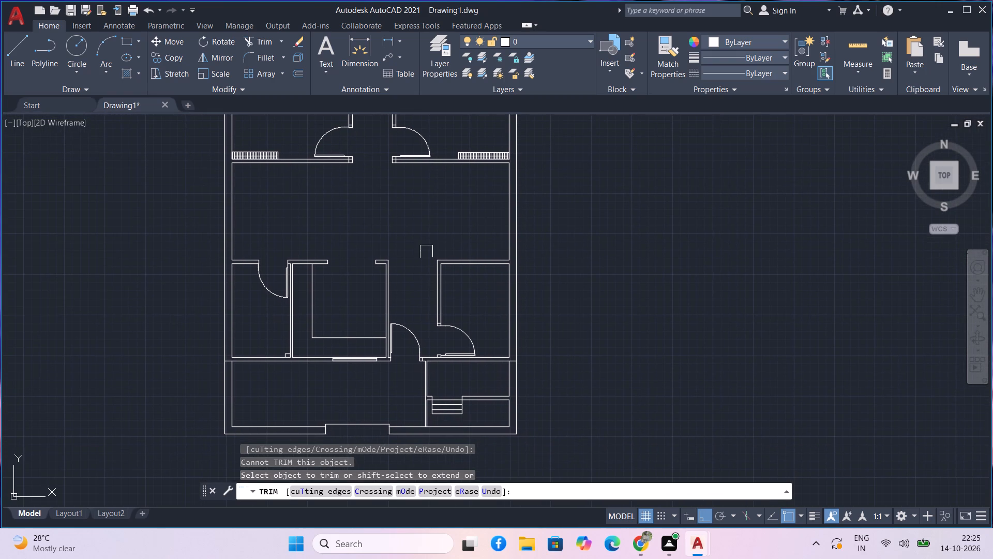
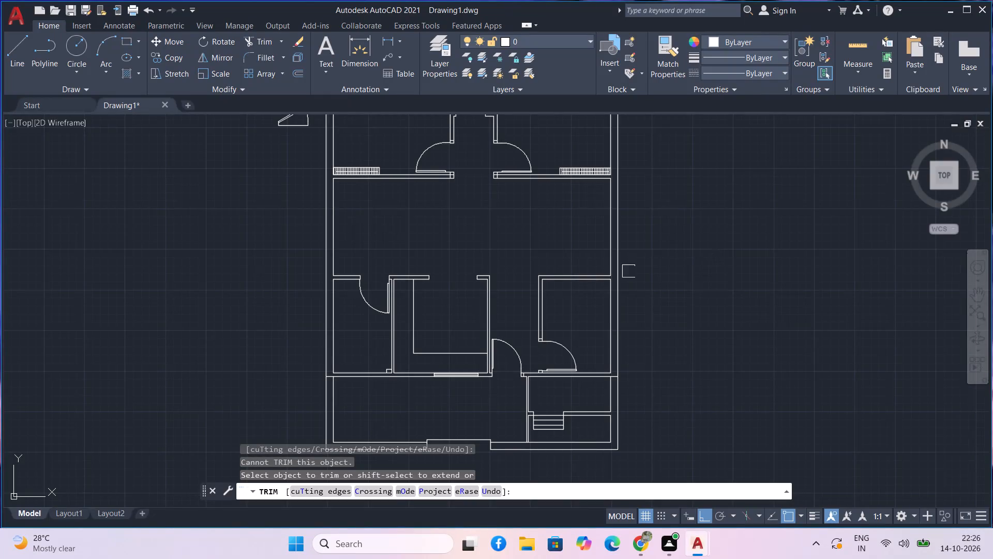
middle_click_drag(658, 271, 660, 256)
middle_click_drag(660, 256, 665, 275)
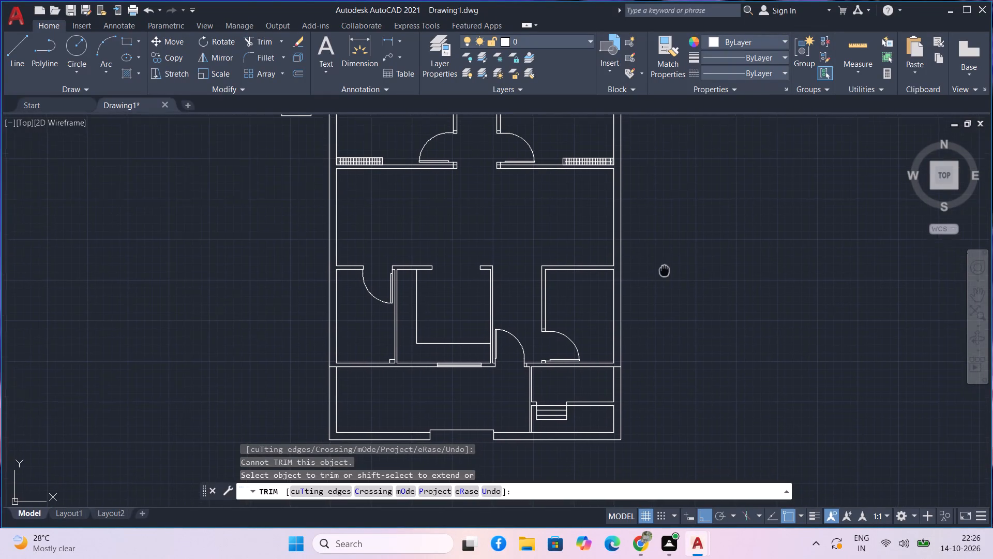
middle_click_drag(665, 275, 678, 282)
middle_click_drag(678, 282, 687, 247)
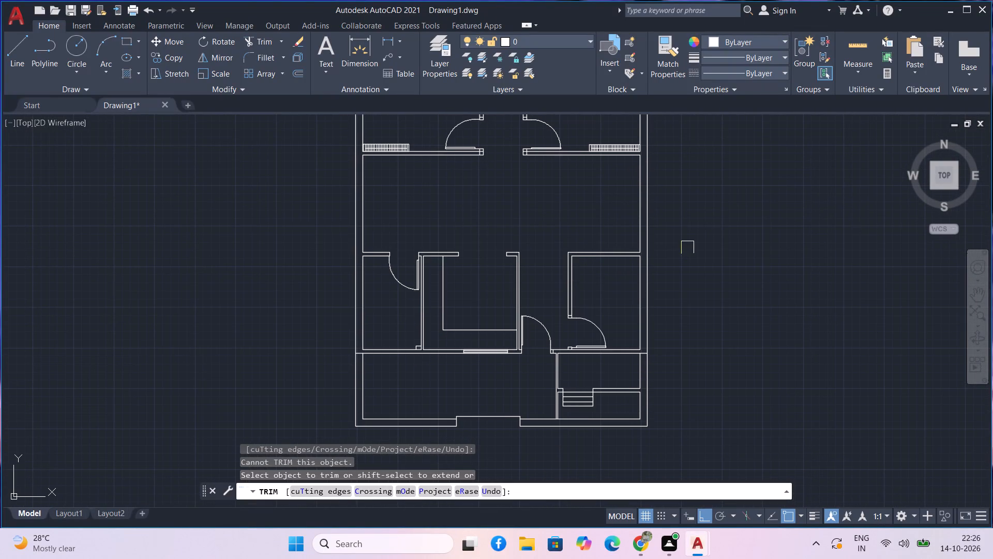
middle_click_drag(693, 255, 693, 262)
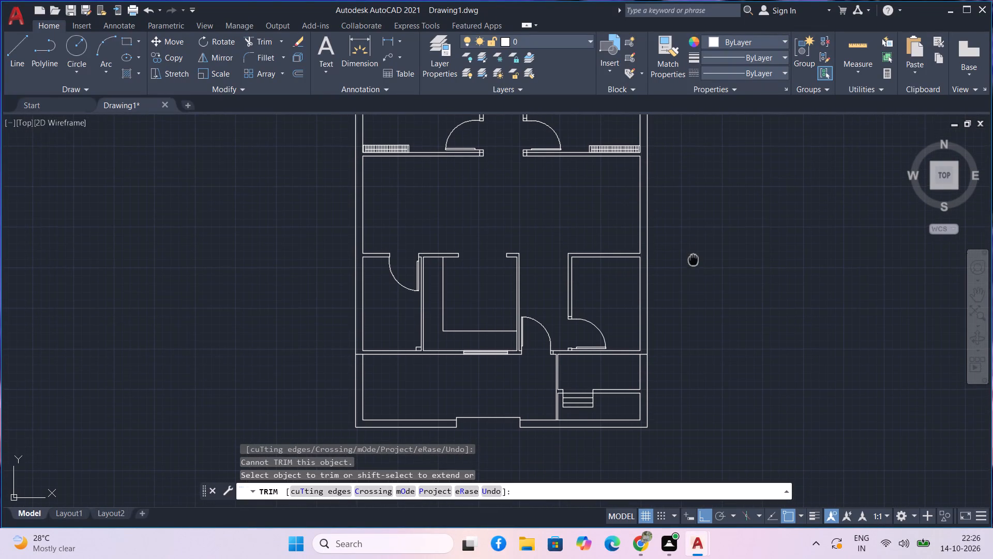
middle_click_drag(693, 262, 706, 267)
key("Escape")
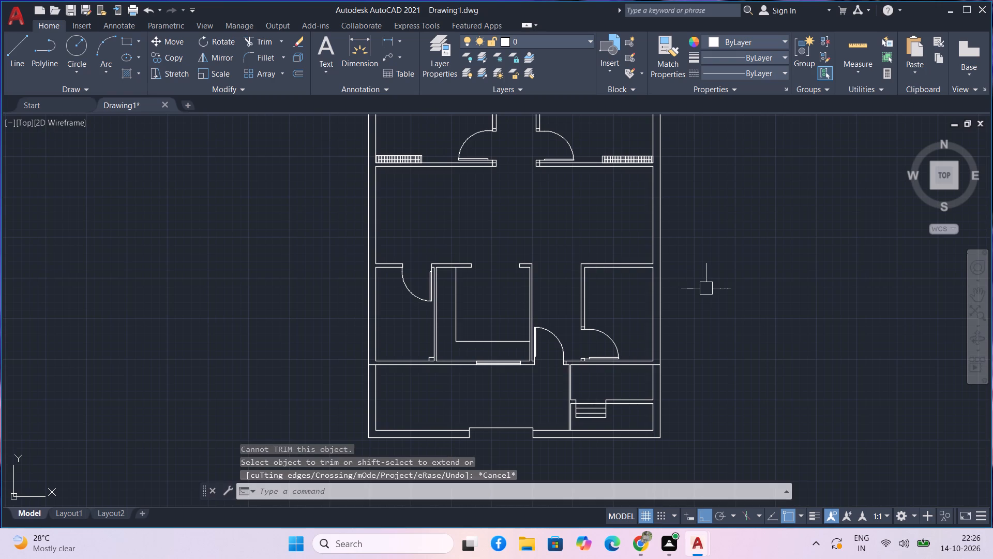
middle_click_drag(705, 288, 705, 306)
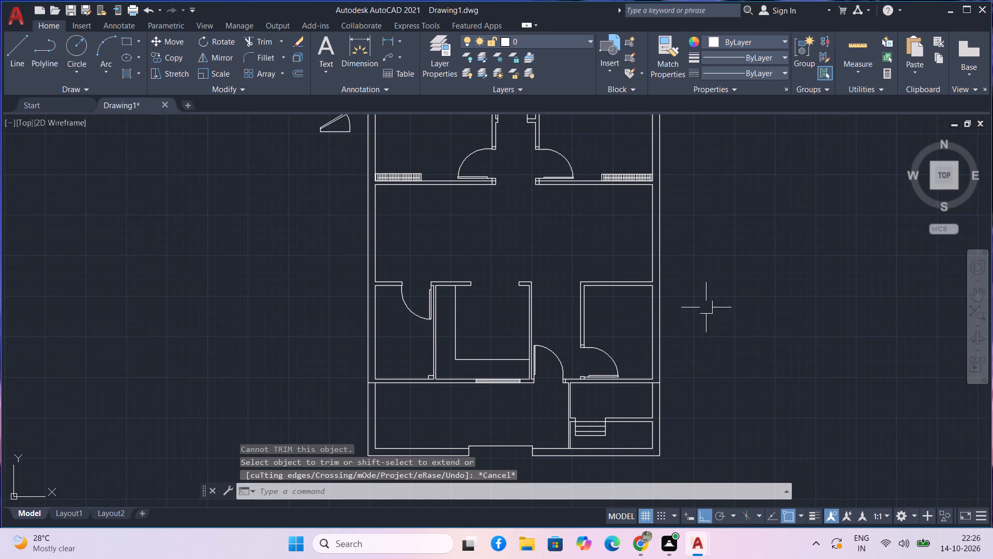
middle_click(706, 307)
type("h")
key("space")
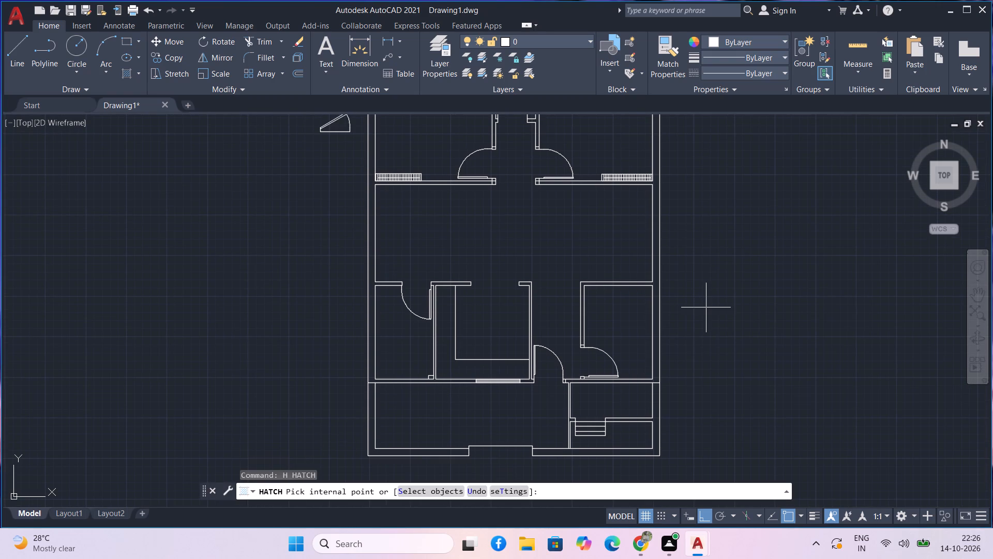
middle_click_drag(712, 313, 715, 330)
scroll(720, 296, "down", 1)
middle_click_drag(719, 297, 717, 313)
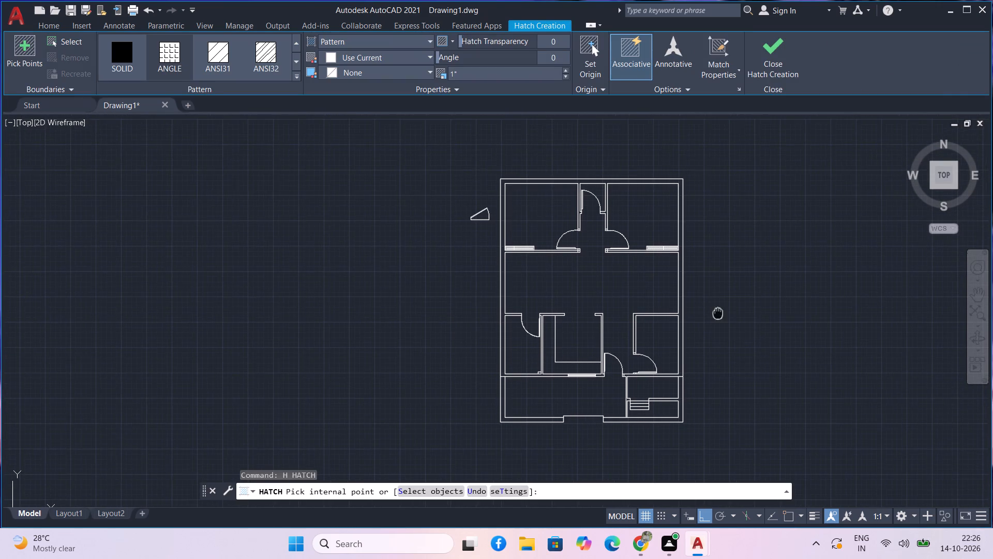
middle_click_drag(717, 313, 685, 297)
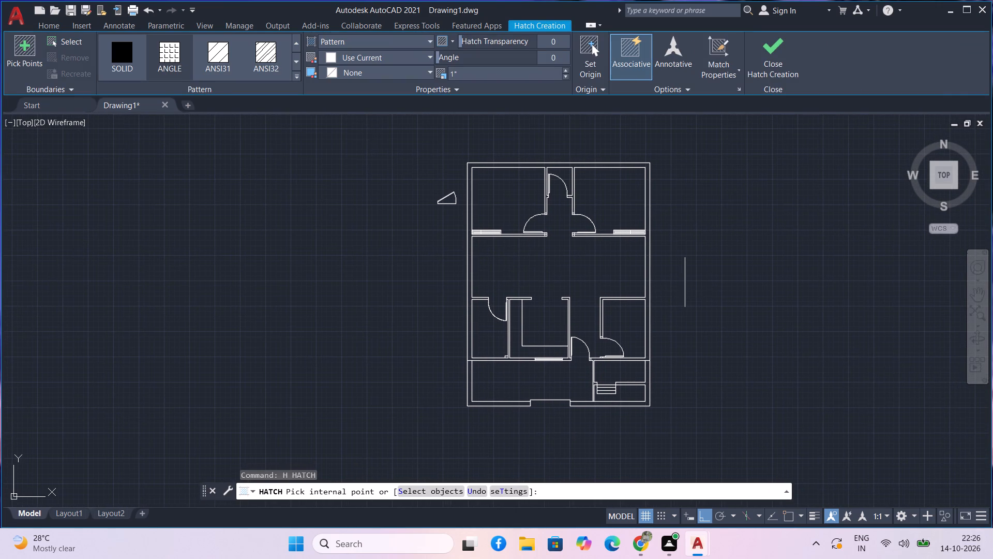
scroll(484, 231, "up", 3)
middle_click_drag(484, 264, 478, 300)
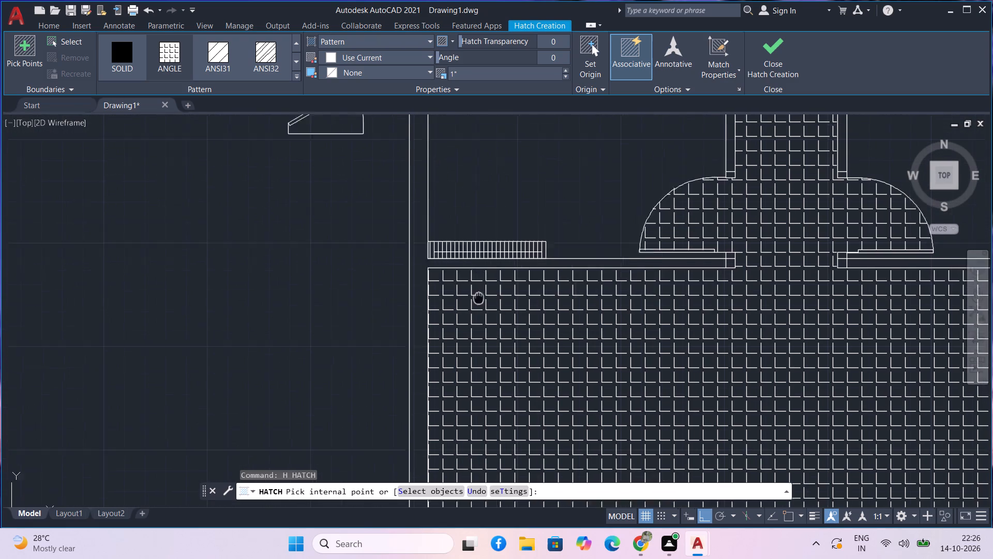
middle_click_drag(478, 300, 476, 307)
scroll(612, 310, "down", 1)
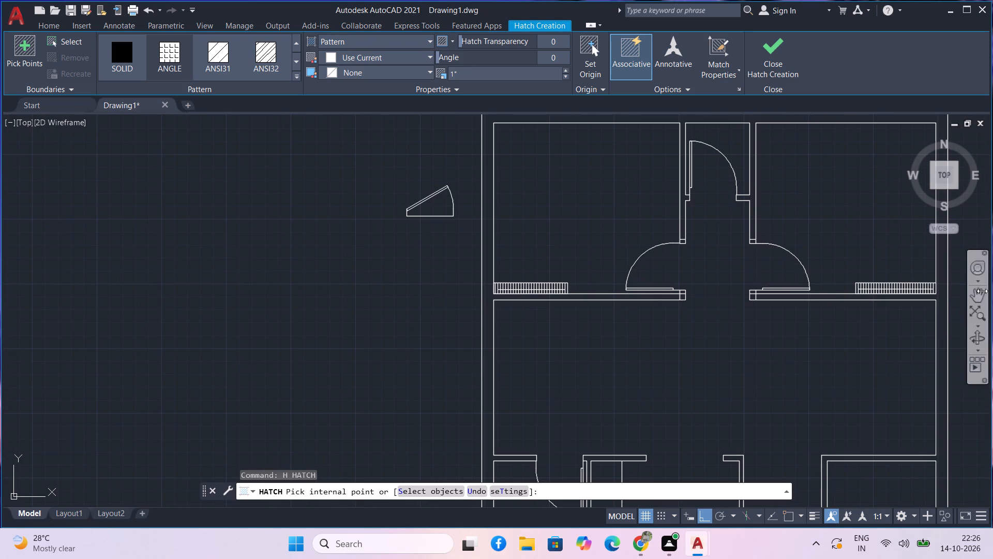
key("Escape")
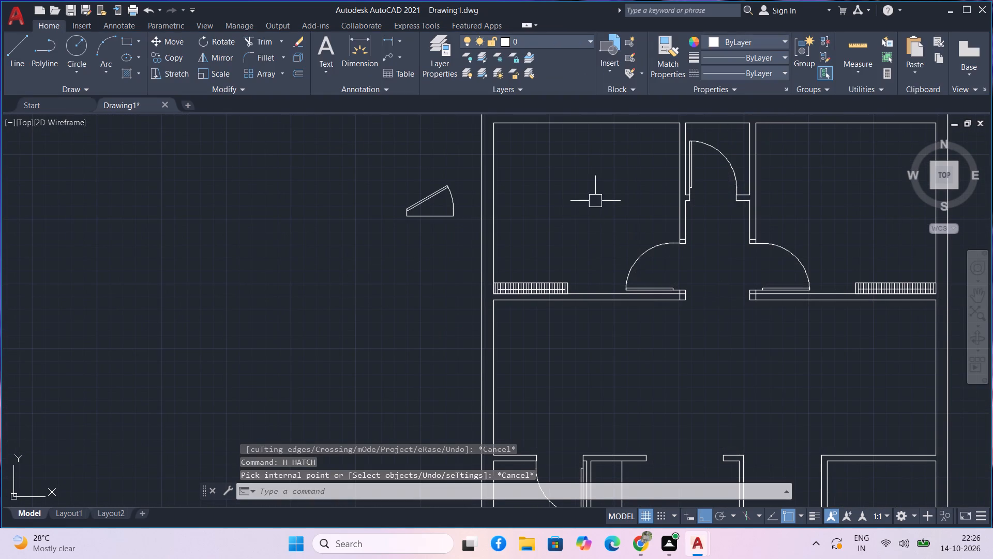
Open DesignCenter and insert the Bed - Queen block from Home - Space Planner.dwg in the empty area west of the floor plan.
middle_click_drag(590, 200, 582, 217)
key("2")
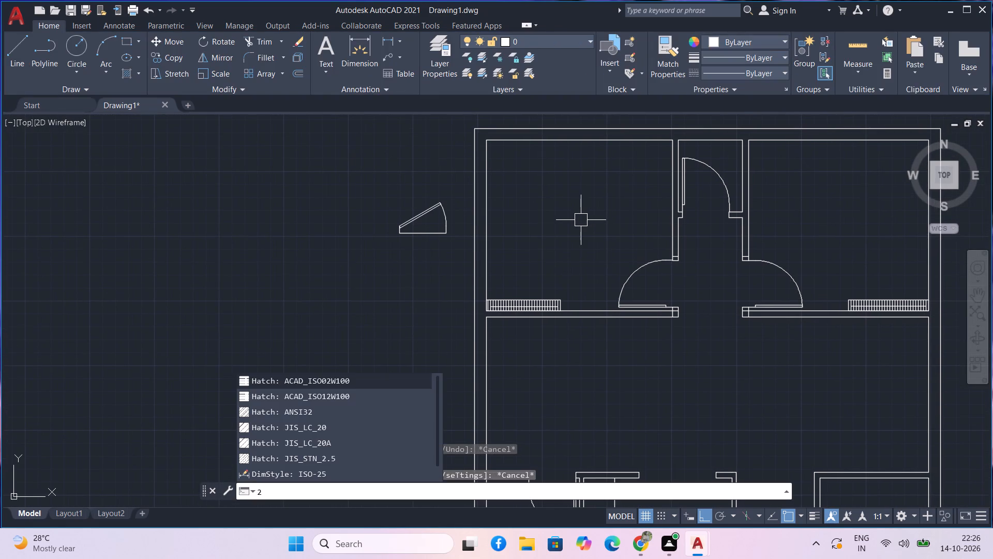
key("BackSpace")
key("BackSpace")
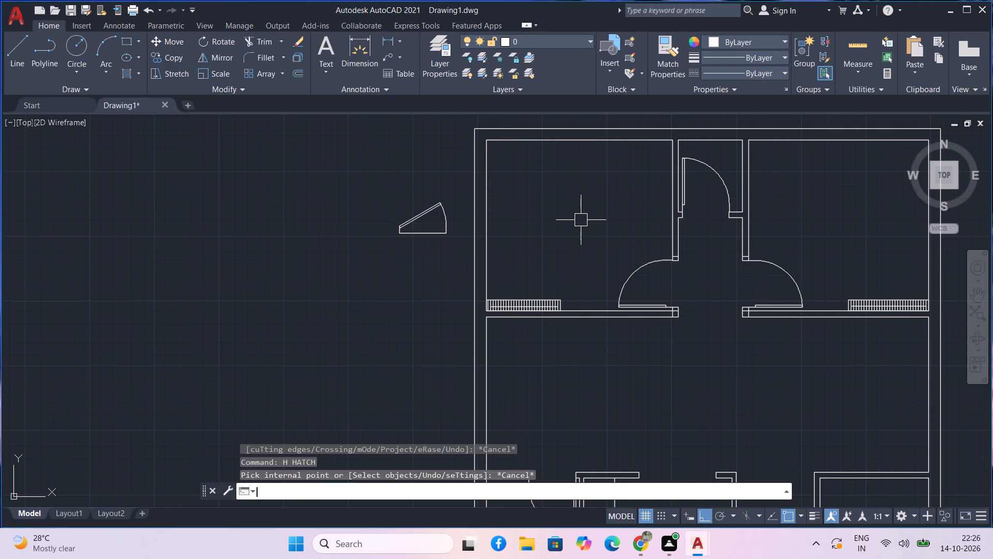
key("Escape")
key("ctrl+2")
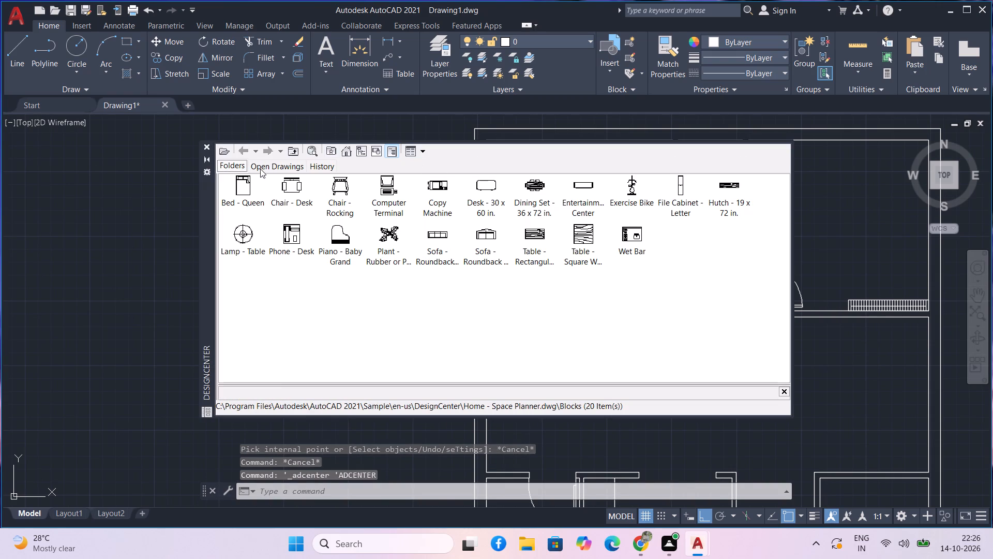
left_click_drag(249, 188, 134, 231)
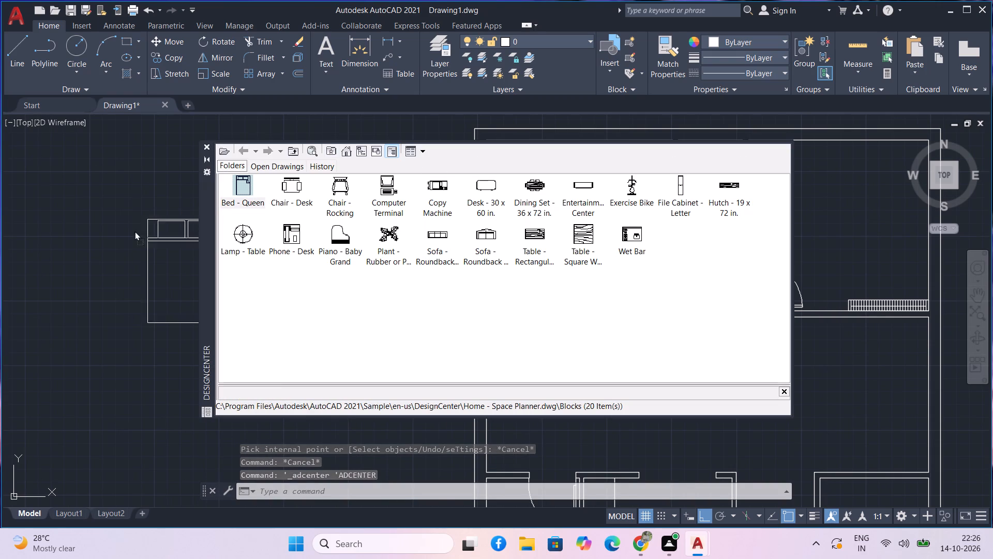
left_click_drag(134, 231, 87, 232)
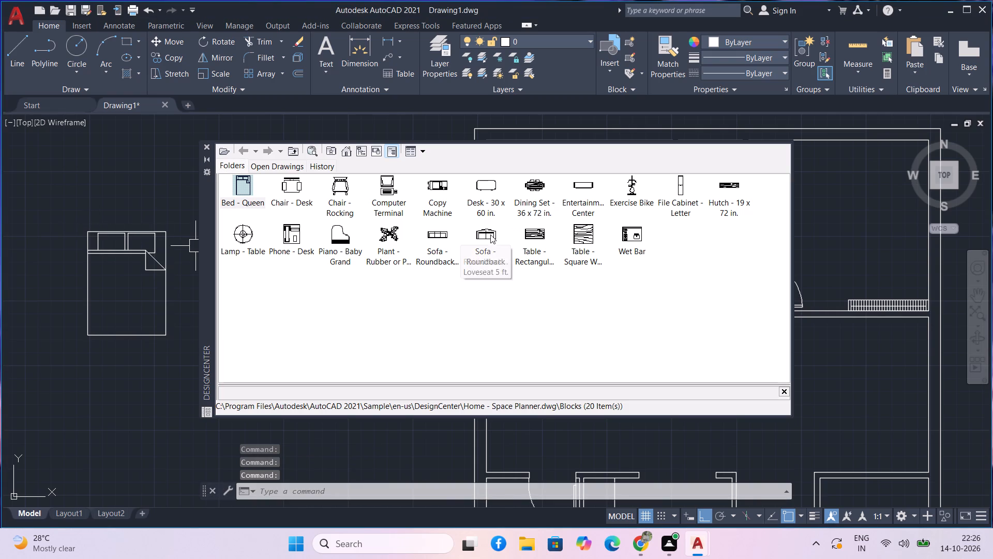
Insert the 5 ft roundback loveseat block below the bed and the longer three-seat roundback sofa block beneath it.
left_click_drag(490, 234, 116, 388)
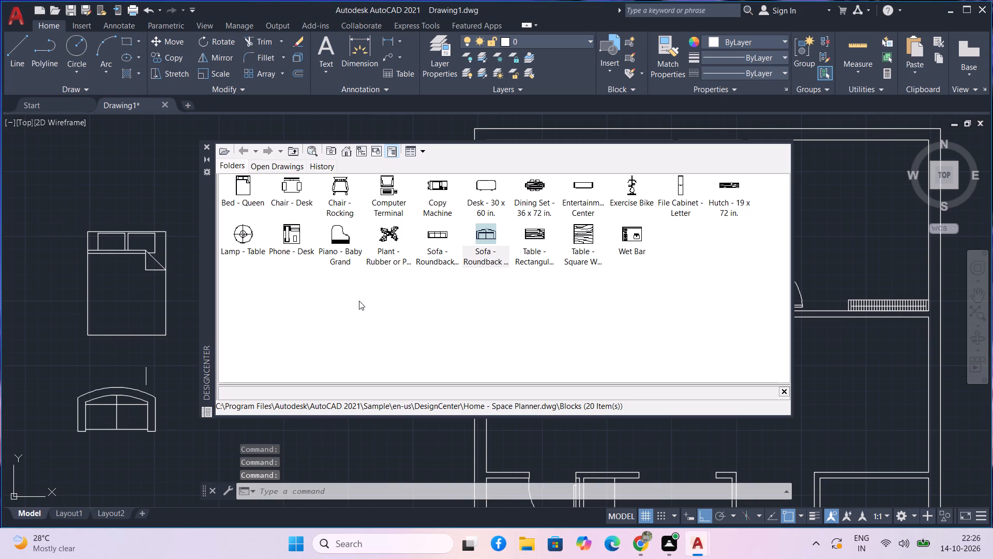
left_click_drag(448, 241, 65, 404)
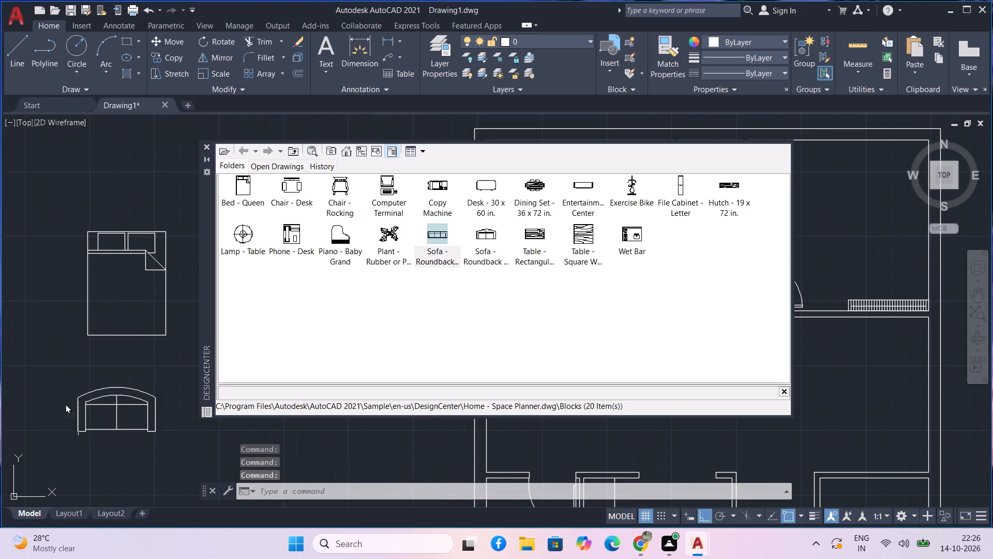
left_click_drag(65, 404, 94, 452)
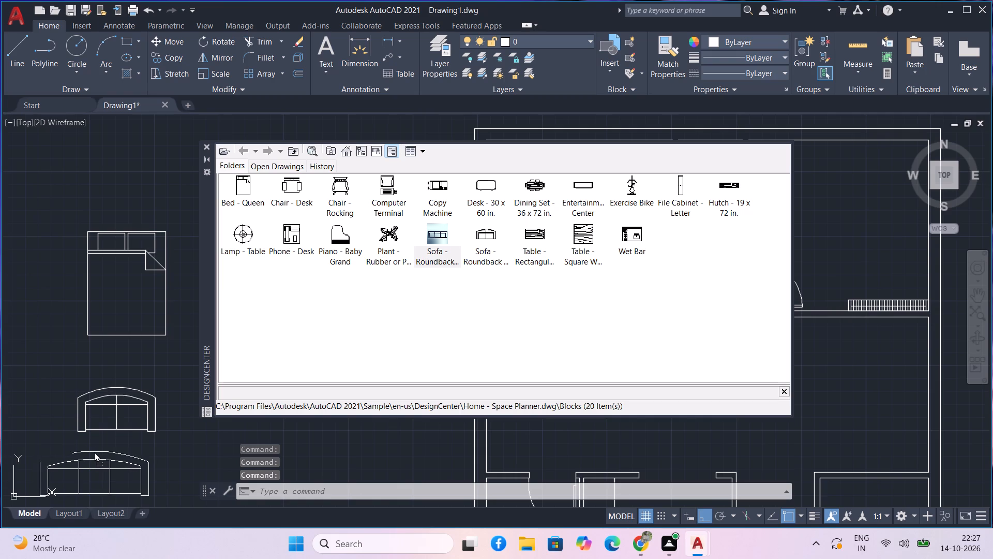
left_click_drag(94, 452, 97, 450)
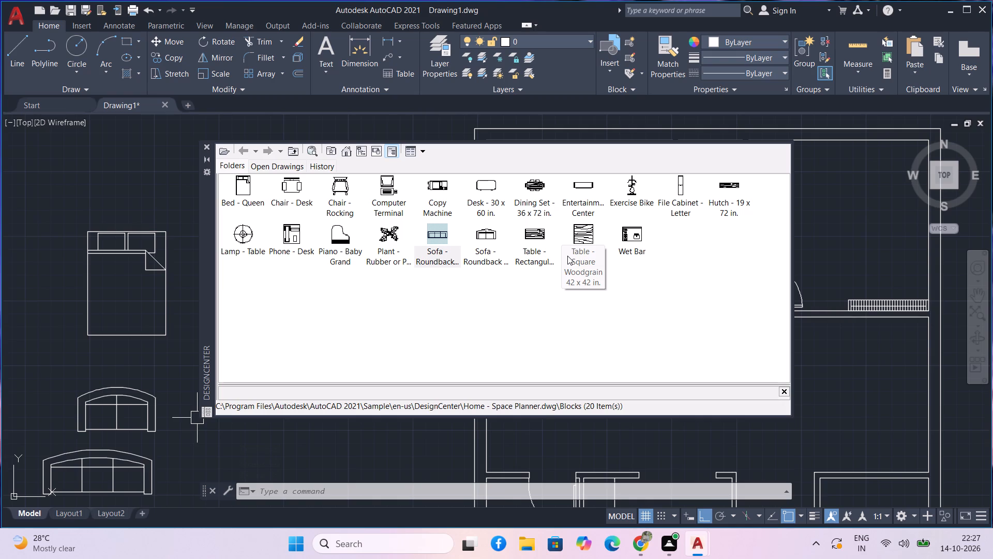
Insert the Entertainment Center block between the bed and loveseat, and the rectangular woodgrain table block beside the sofas.
left_click_drag(583, 193, 504, 261)
left_click_drag(504, 261, 28, 355)
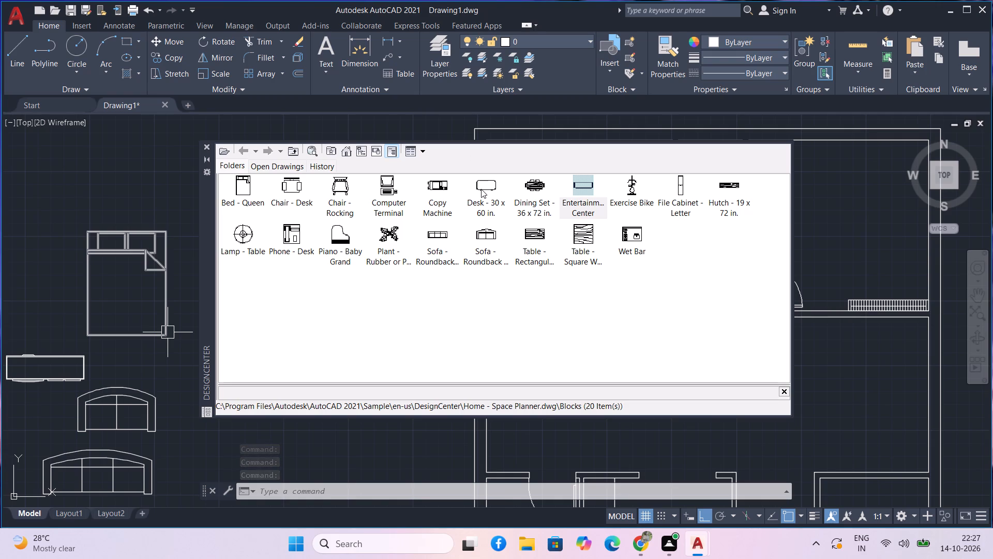
left_click_drag(540, 232, 200, 447)
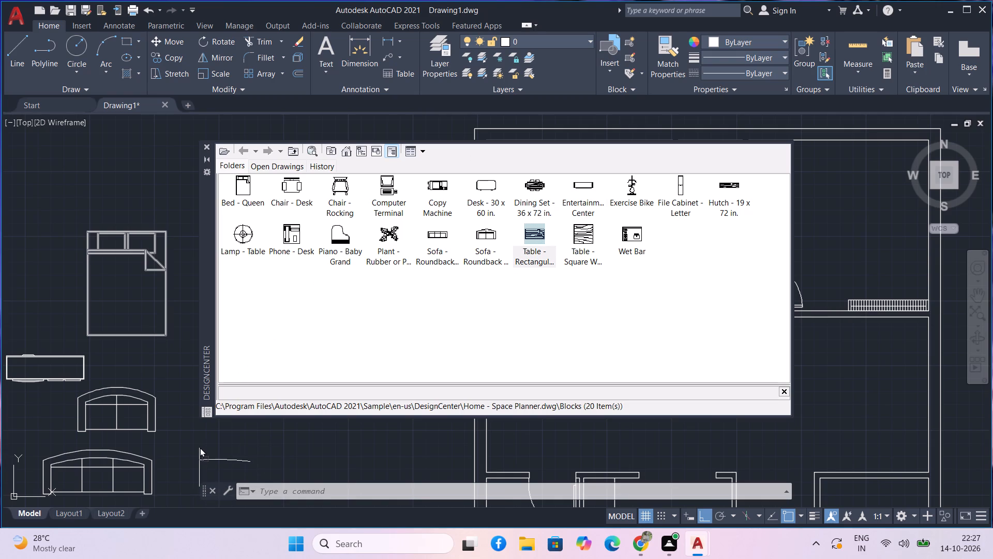
left_click_drag(200, 447, 201, 445)
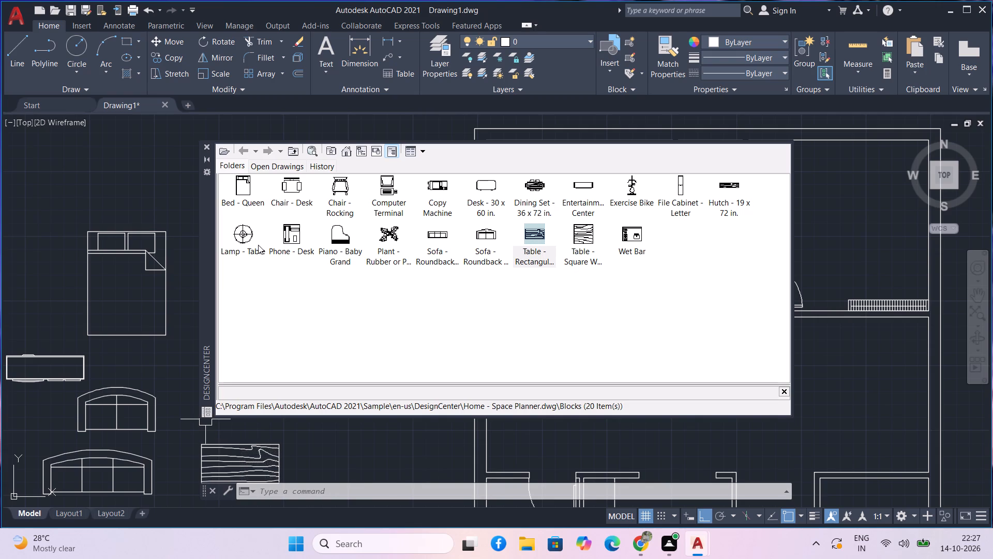
Browse DesignCenter's en-us sample drawings and open the Blocks collection of Kitchens.dwg.
left_click(347, 158)
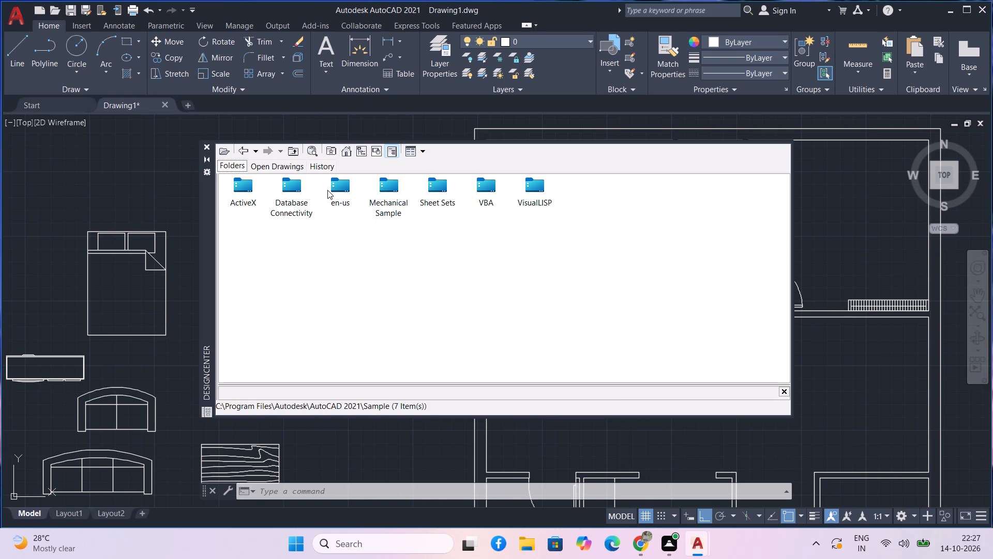
double_click(330, 186)
left_click(250, 191)
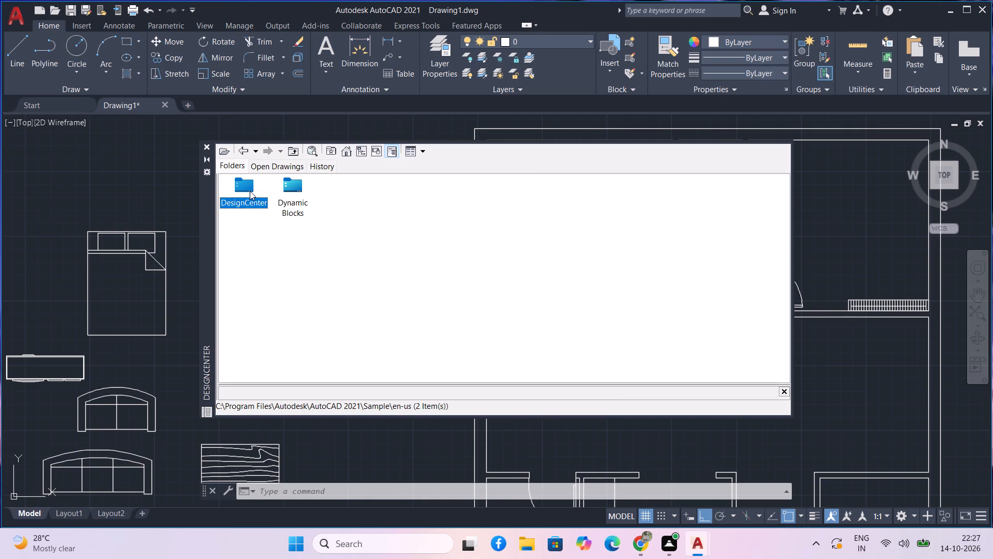
left_click(250, 191)
double_click(248, 183)
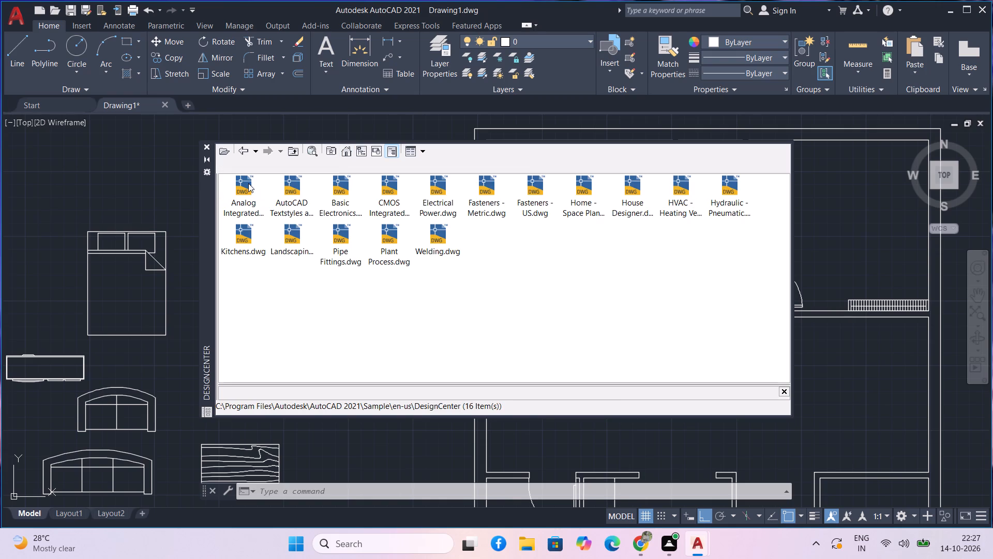
double_click(581, 187)
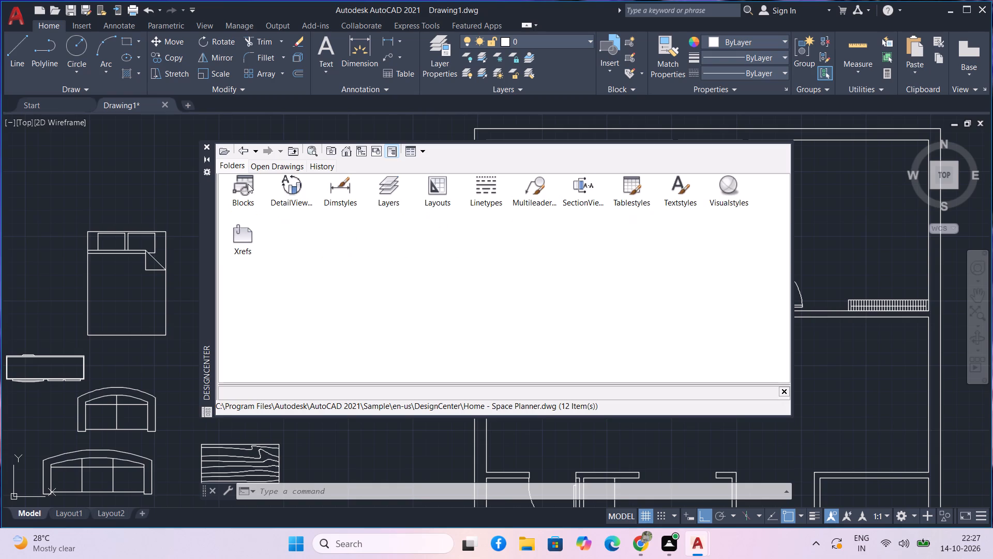
left_click(244, 152)
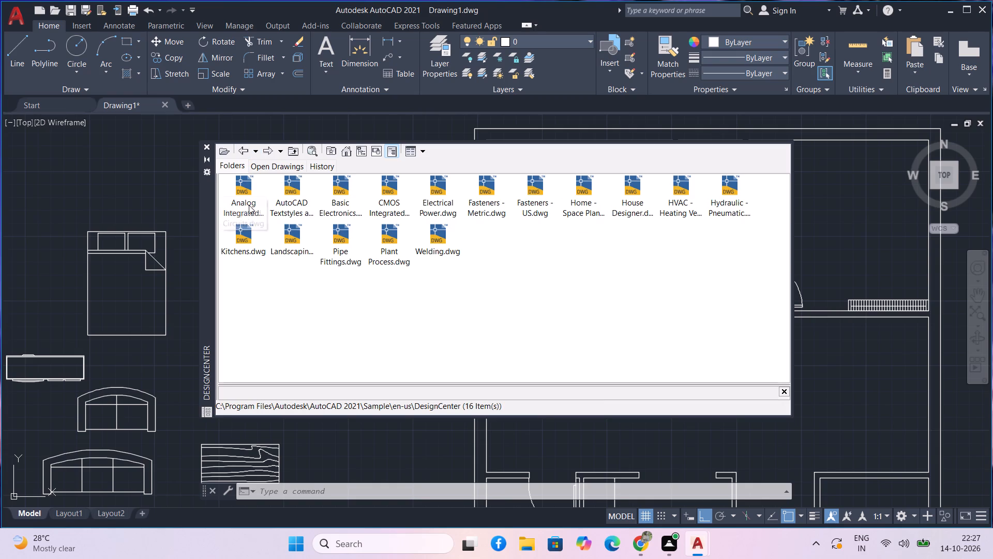
double_click(243, 230)
double_click(254, 192)
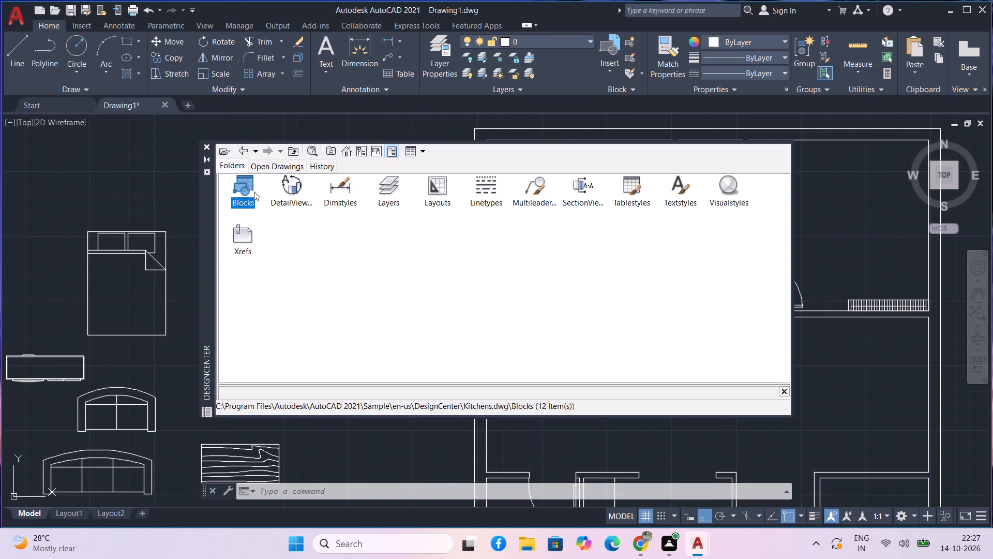
Insert the Kitchen Layout block above the queen bed, outside the floor plan, and close DesignCenter.
left_click_drag(345, 232, 360, 265)
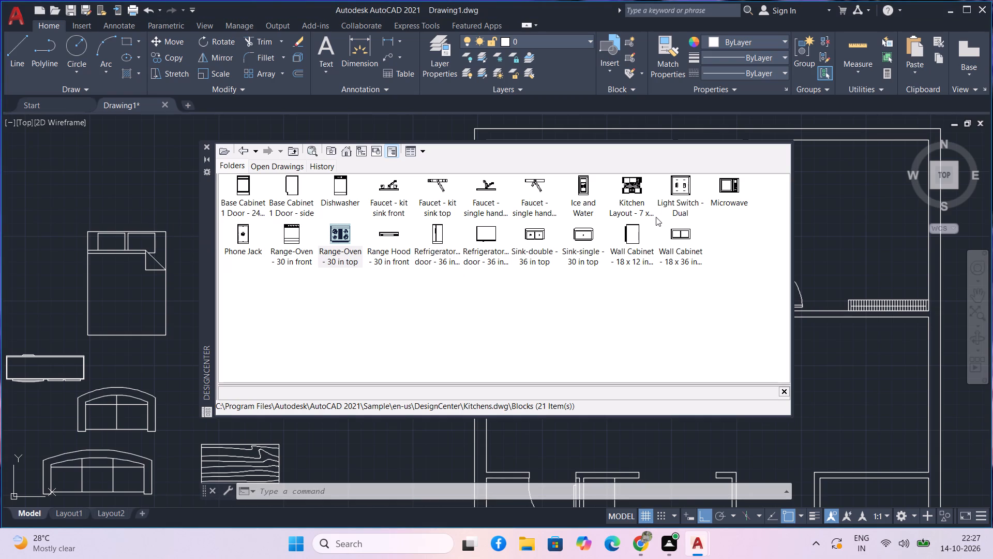
left_click_drag(633, 188, 536, 214)
left_click_drag(536, 214, 71, 204)
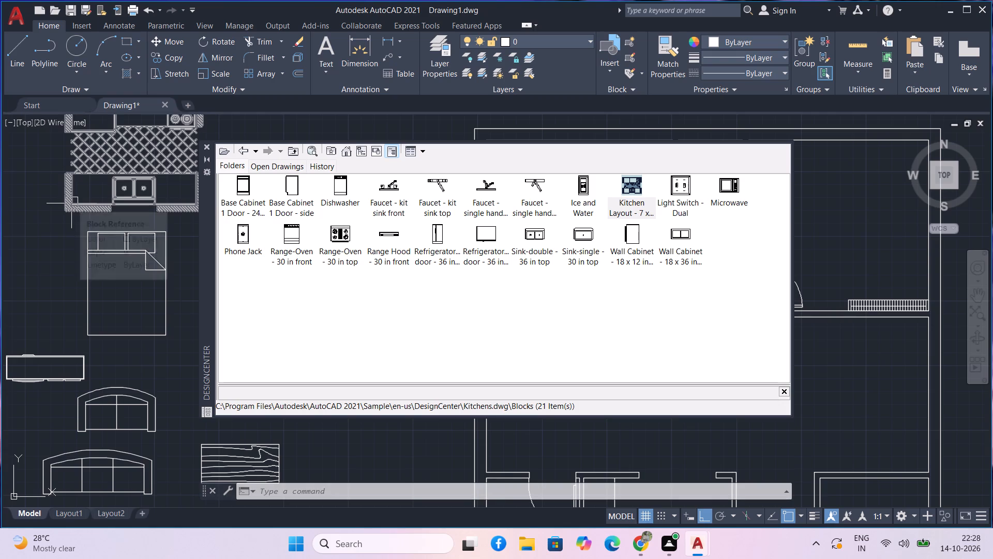
scroll(72, 203, "down", 2)
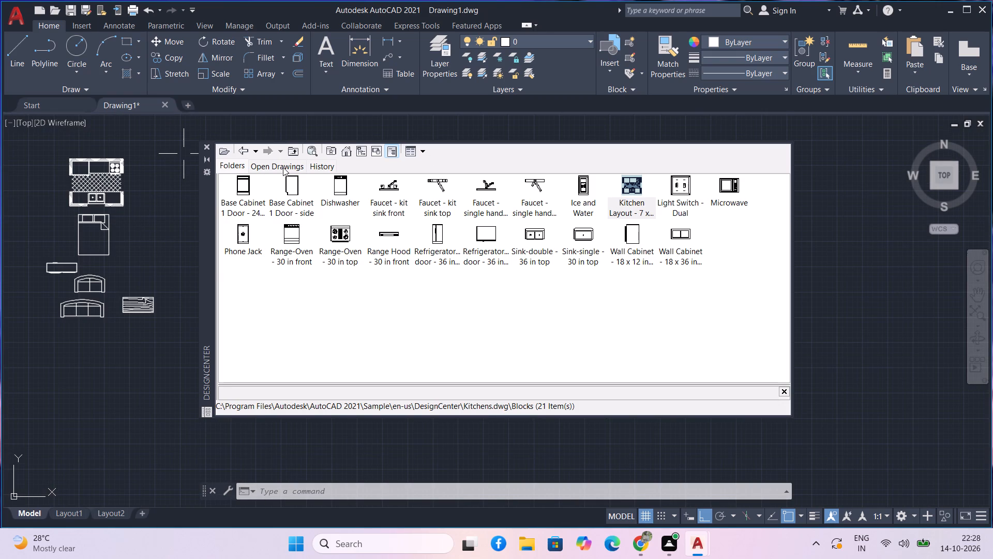
left_click(207, 148)
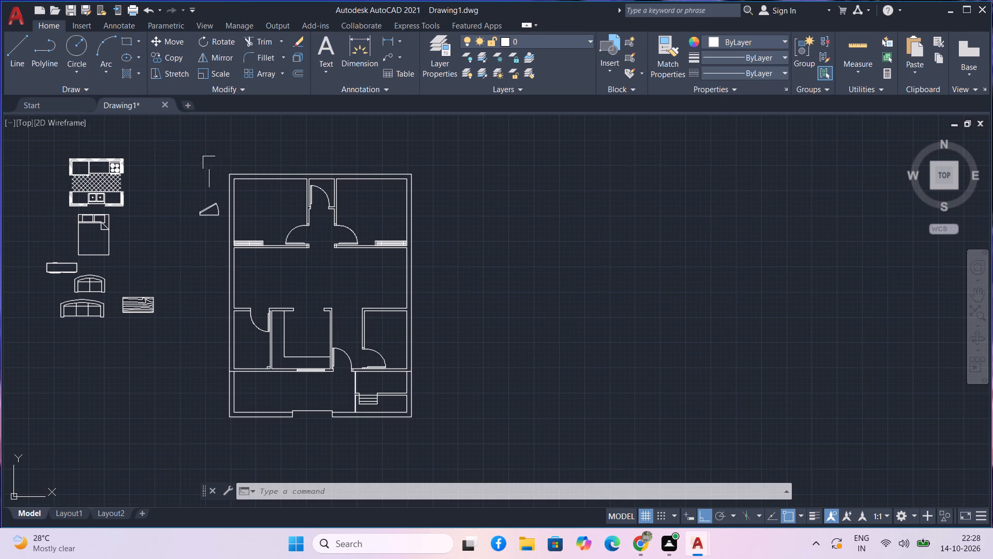
Insert the Toilet - top block from House Designer.dwg in DesignCenter below the sofas, outside the plan, and close DesignCenter.
key("ctrl+2")
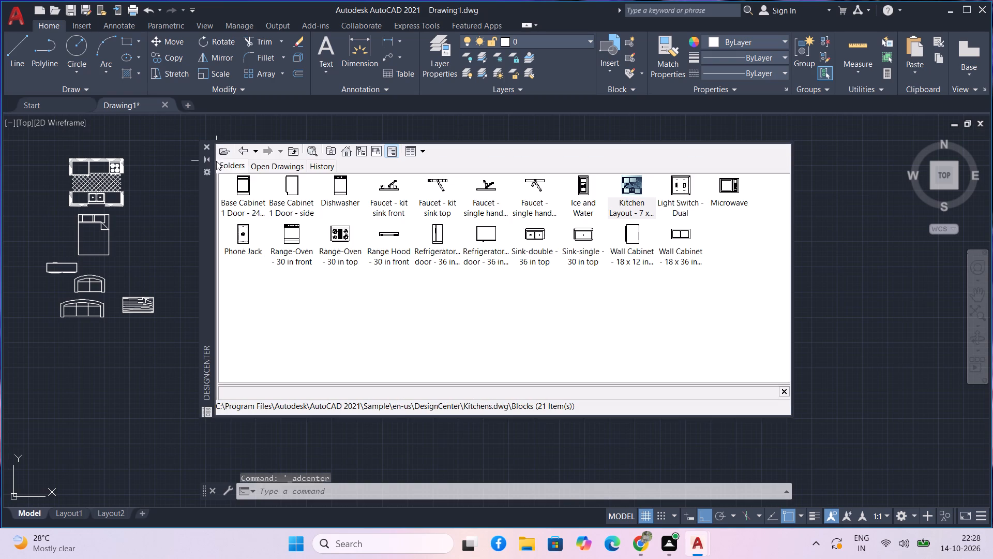
left_click(245, 155)
left_click(245, 151)
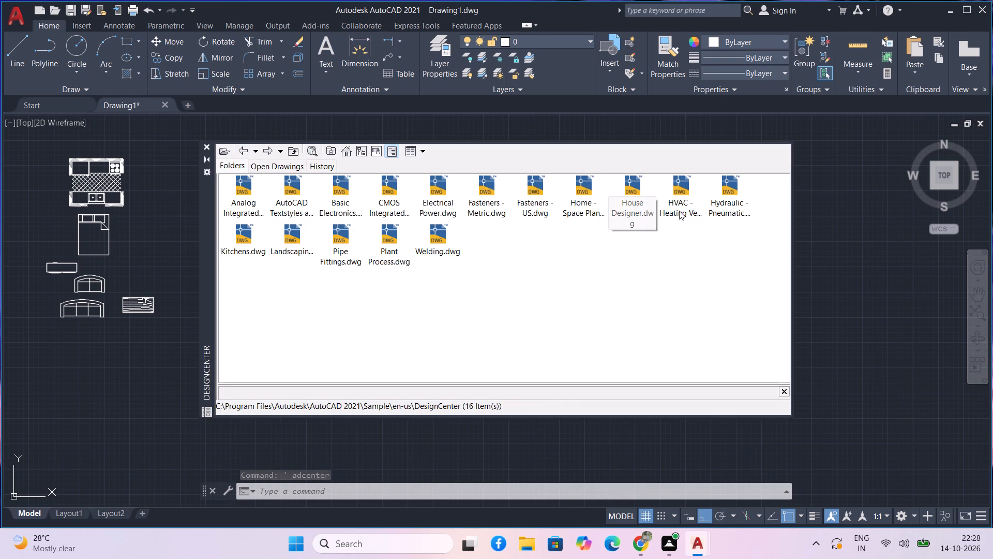
double_click(628, 192)
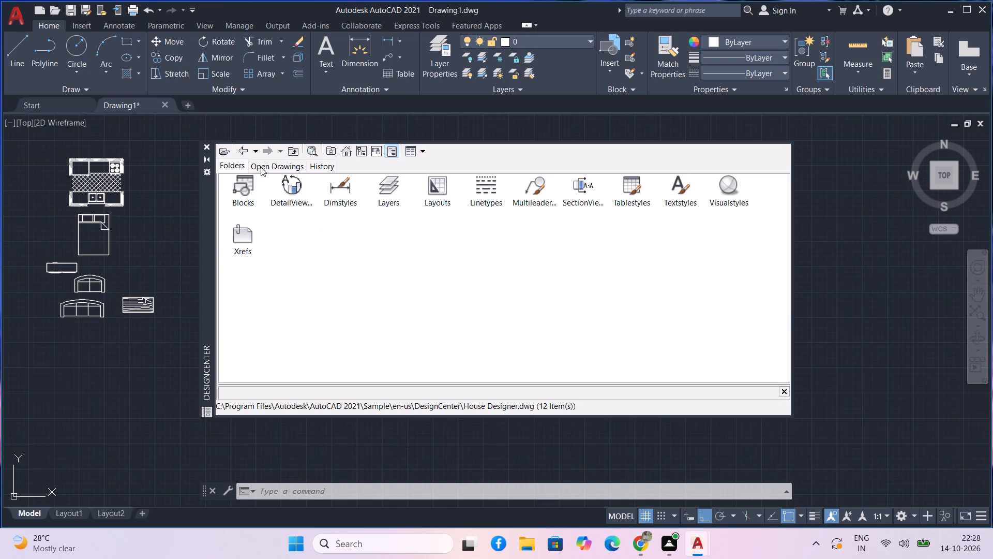
double_click(248, 186)
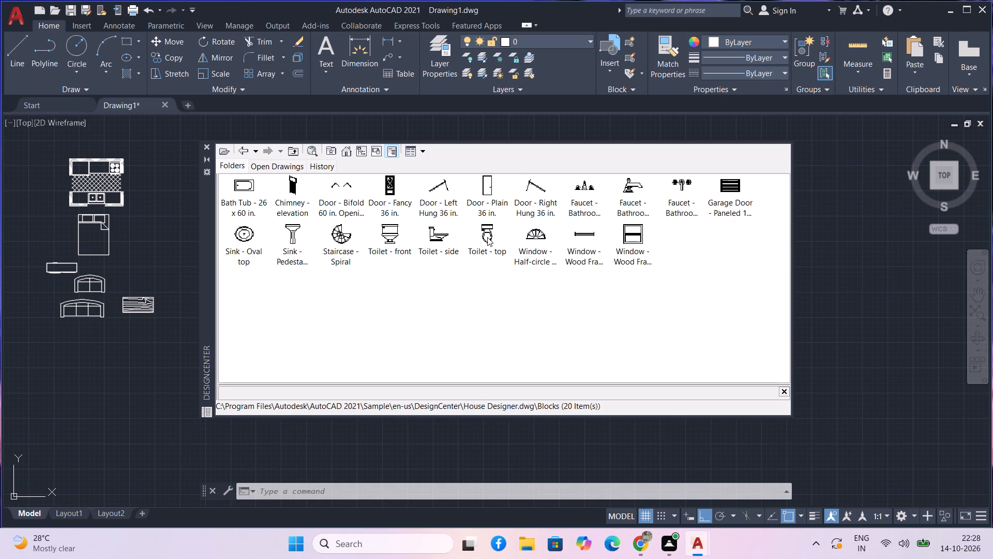
left_click_drag(487, 237, 102, 353)
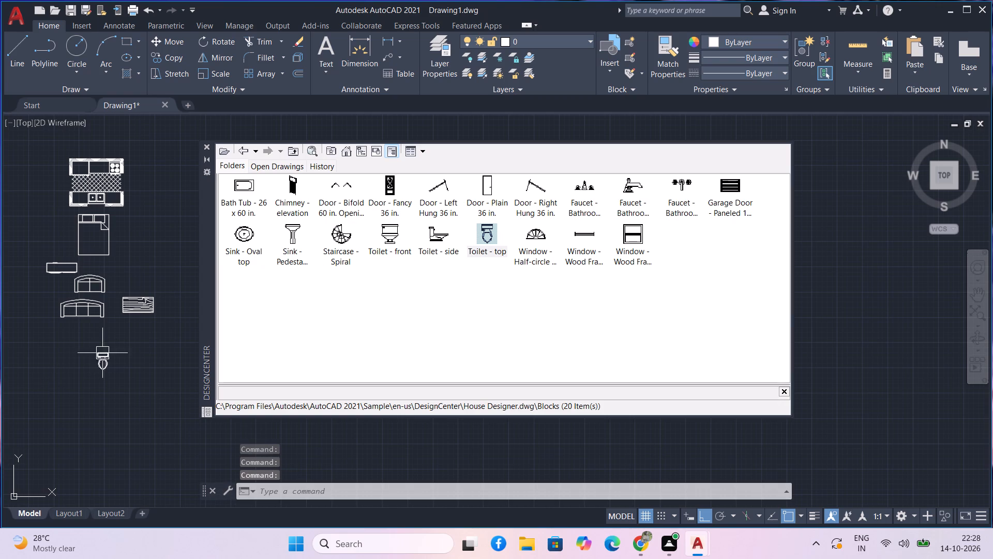
left_click(207, 149)
Scale the queen bed beside the plan down to a little over half its size about its lower-right corner.
middle_click_drag(183, 196, 199, 196)
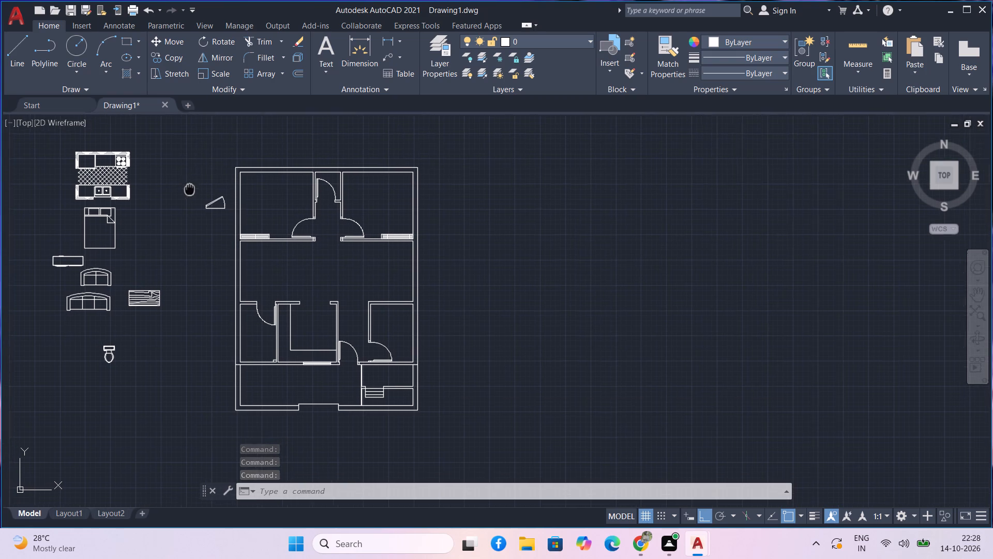
middle_click_drag(199, 196, 214, 213)
middle_click_drag(182, 224, 186, 205)
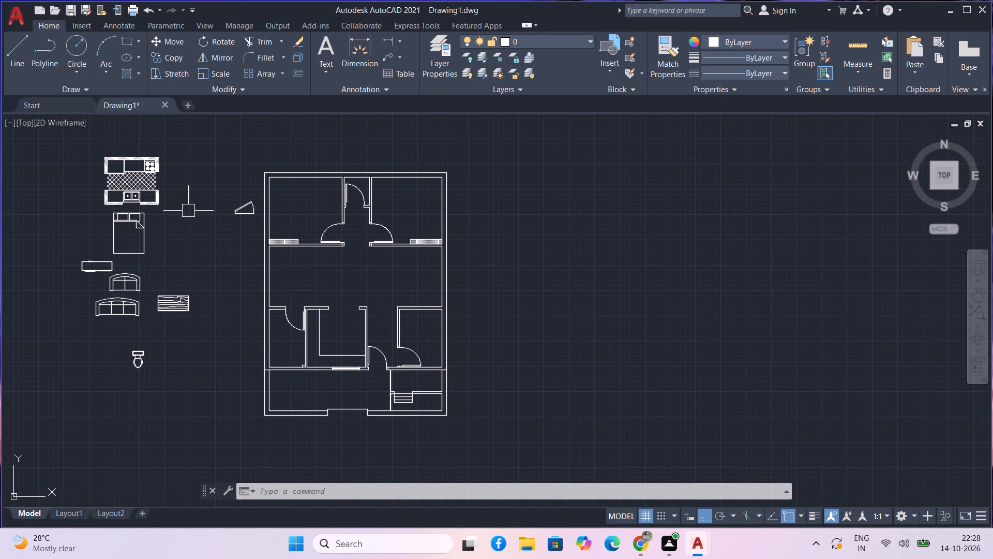
scroll(172, 203, "up", 2)
middle_click_drag(172, 202, 194, 225)
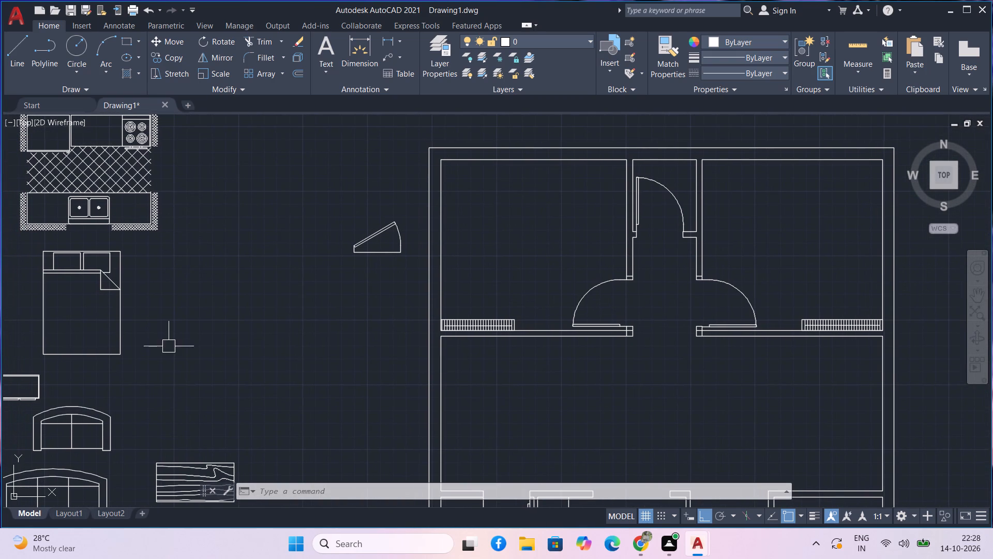
left_click(169, 346)
left_click(107, 310)
type("sc")
key("space")
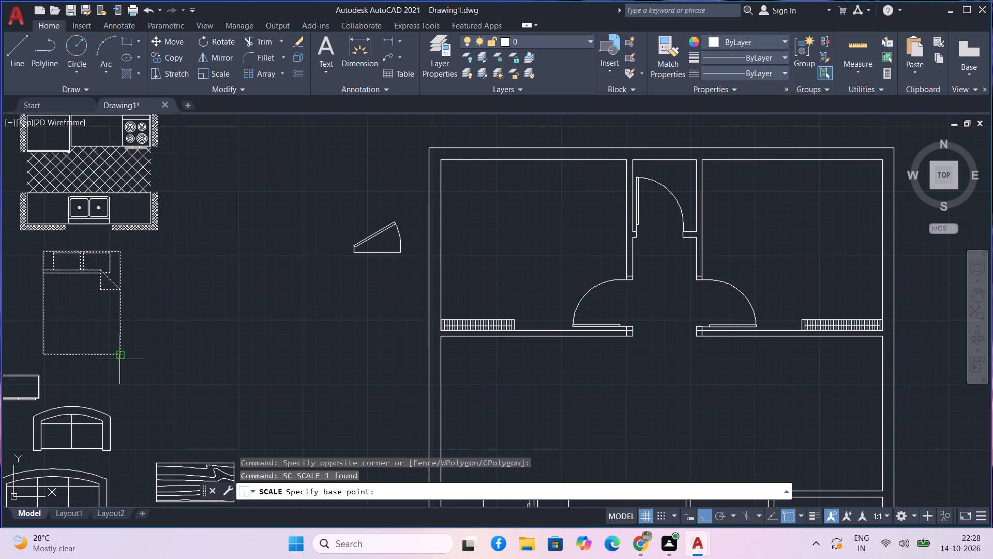
left_click(119, 359)
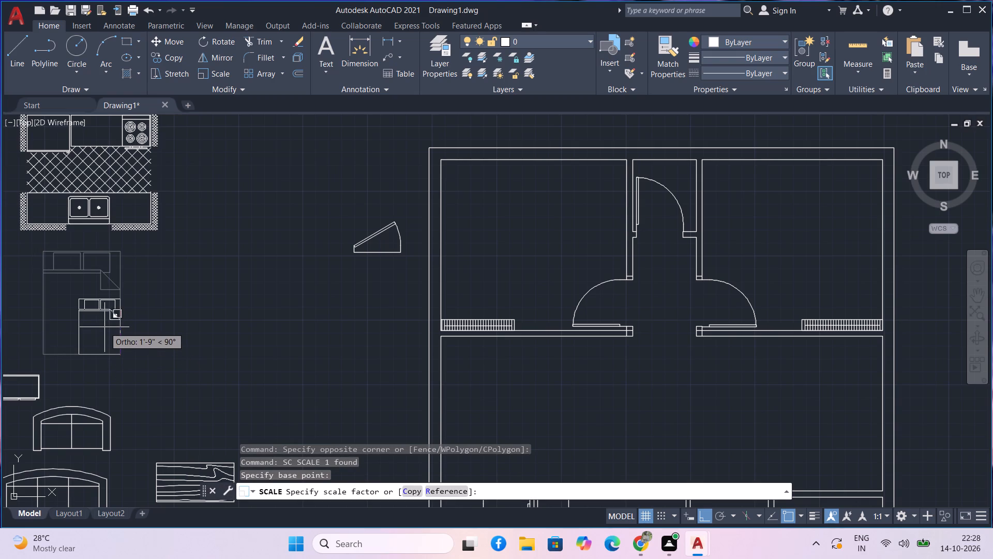
left_click(101, 323)
Rotate the reduced bed 90° counterclockwise about its lower-right corner so the pillows face left.
left_click_drag(136, 357, 122, 348)
left_click(93, 339)
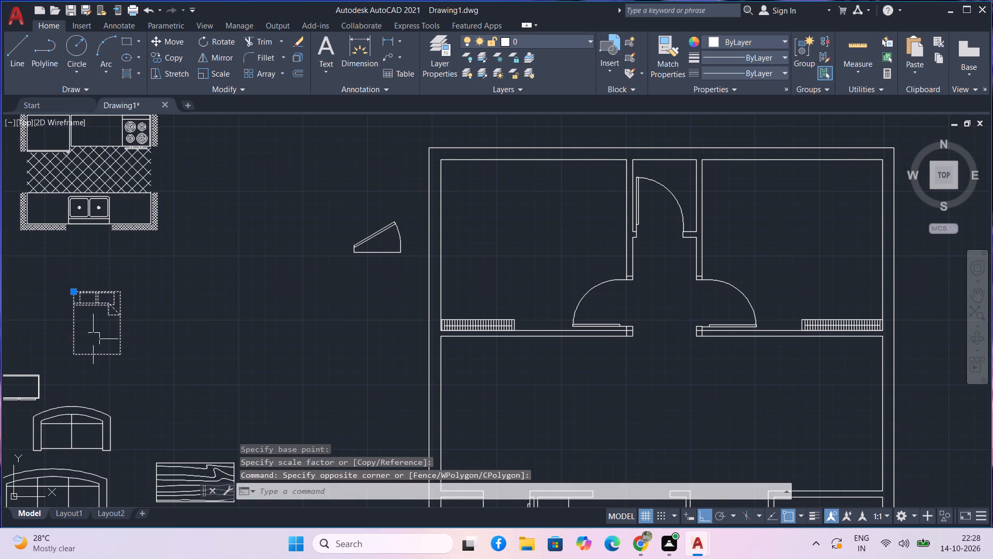
type("ro")
key("space")
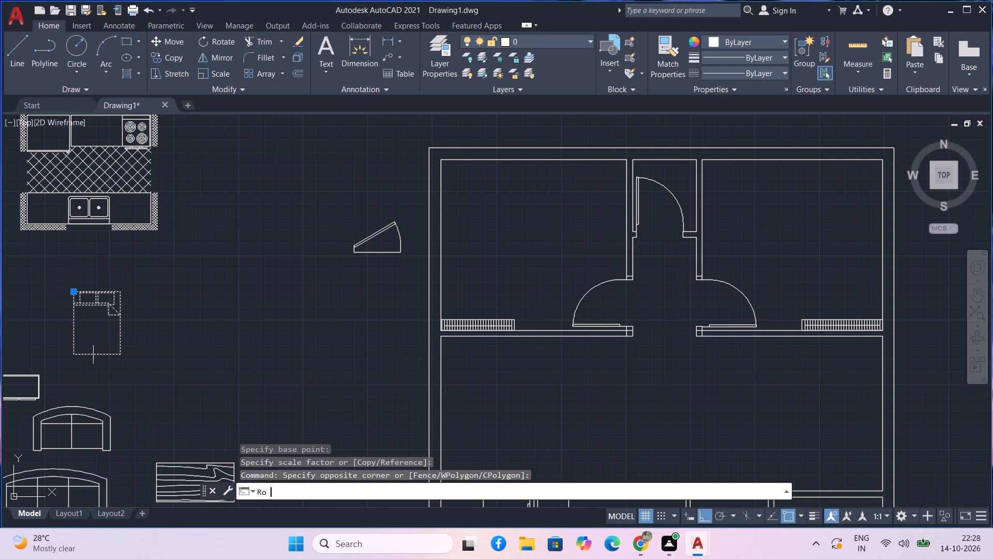
left_click_drag(123, 357, 133, 355)
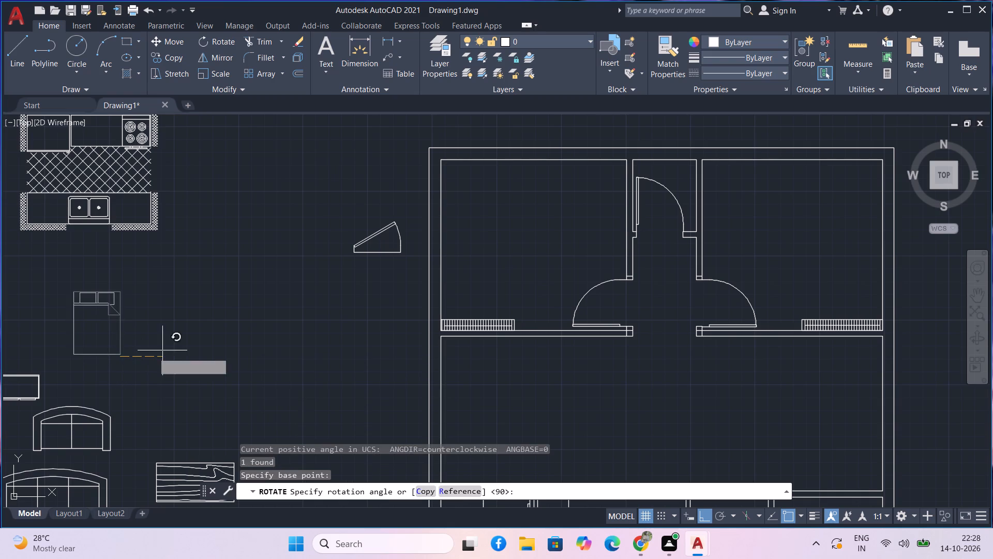
left_click(167, 307)
Copy the rotated bed into both upper bedrooms, placing the left room's copy with its headboard near the outer wall.
left_click_drag(153, 398, 136, 379)
left_click(114, 350)
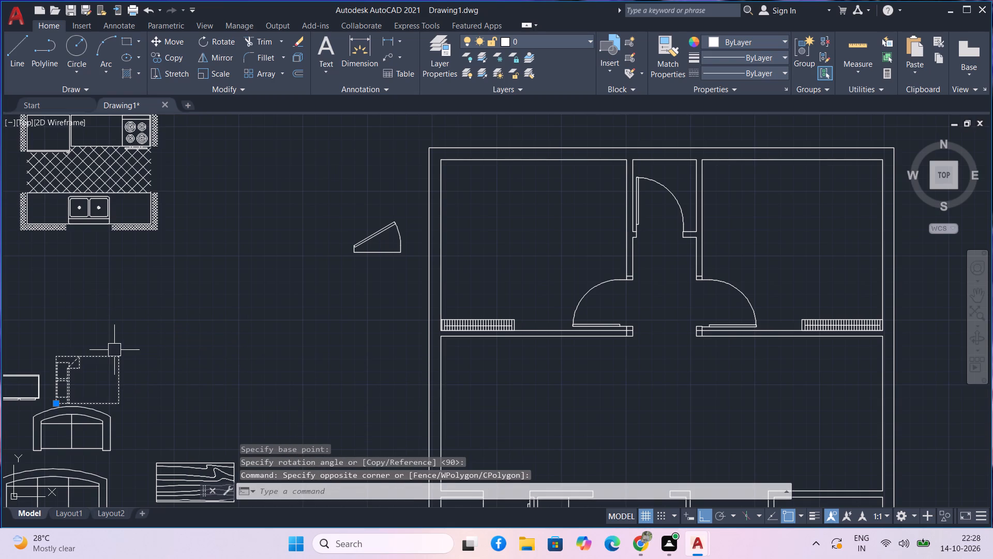
type("co")
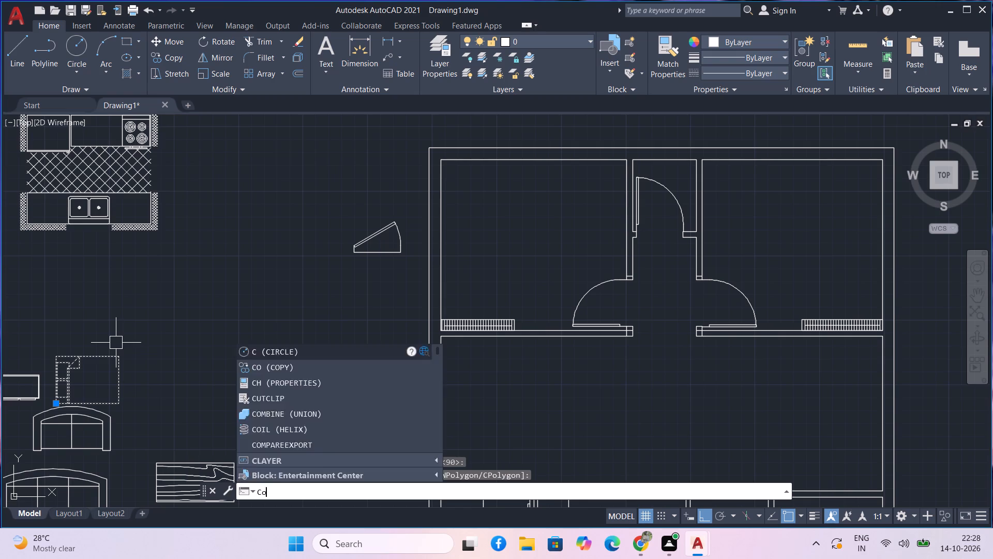
key("space")
left_click(118, 362)
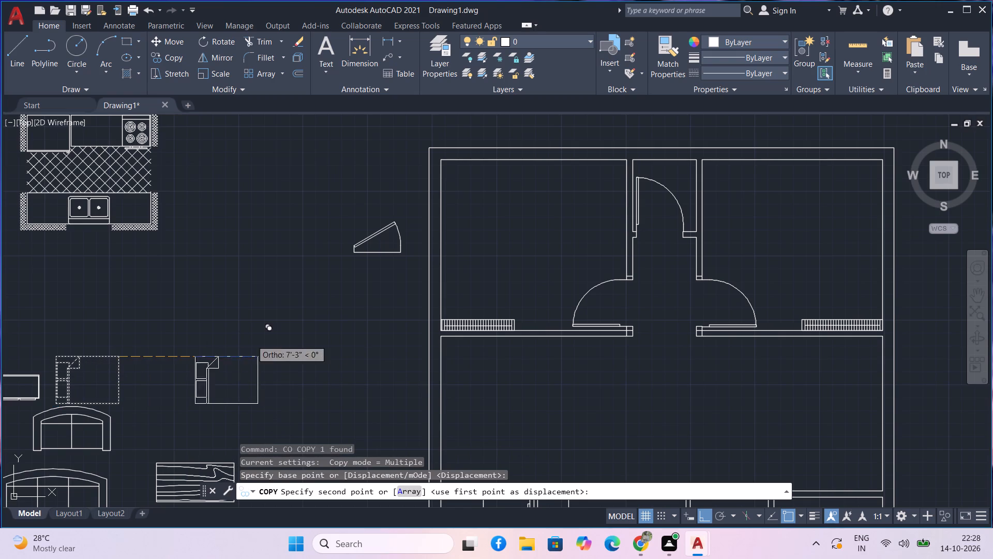
key("F8")
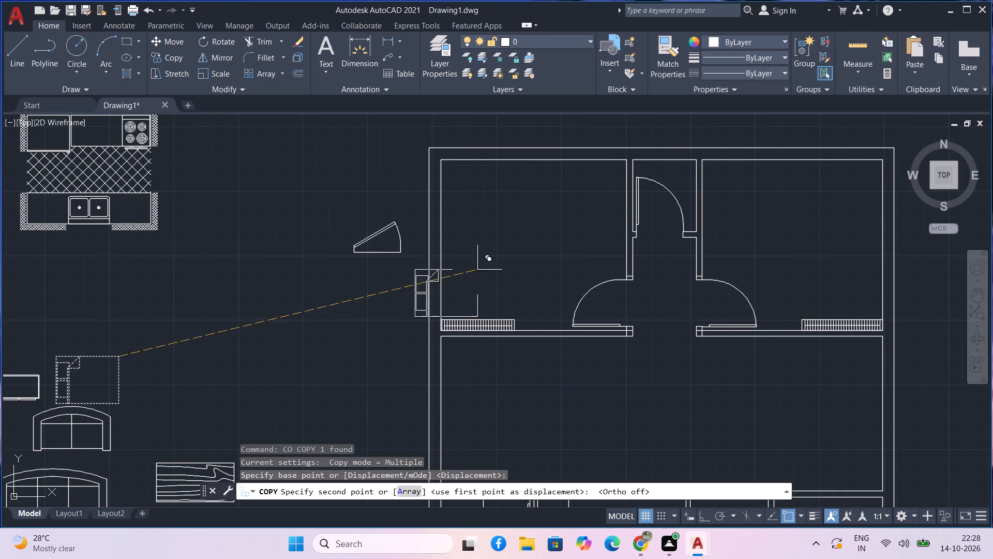
middle_click_drag(538, 221, 539, 228)
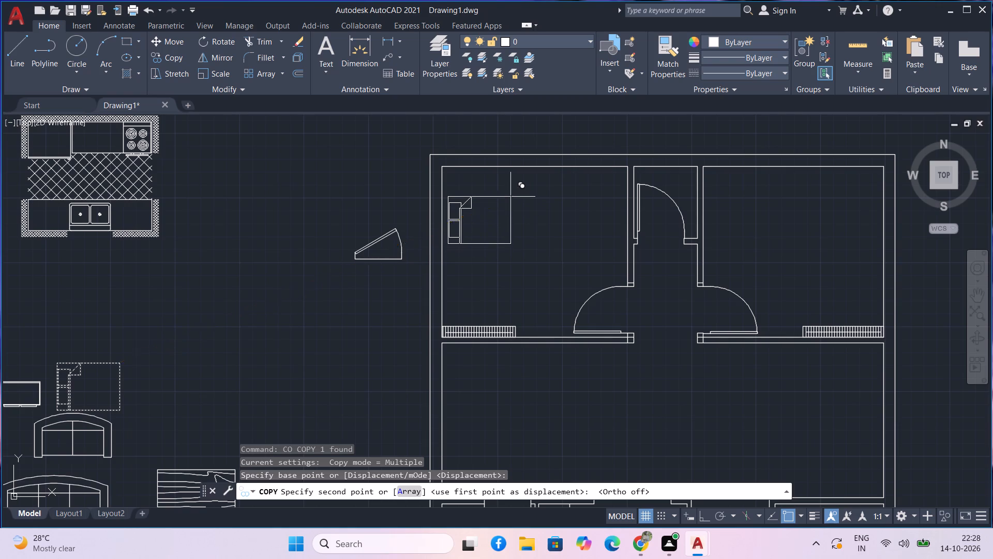
left_click(510, 197)
scroll(561, 222, "down", 1)
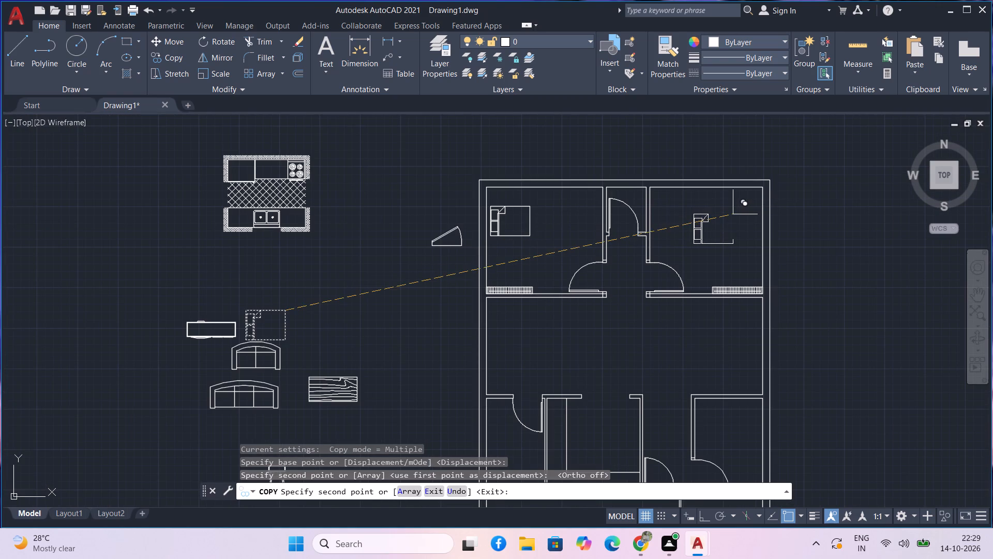
left_click(733, 214)
key("Escape")
Rotate the bed in the upper-right bedroom 180° about its lower-right corner so the pillows face the outer wall.
left_click_drag(743, 252, 728, 241)
left_click(716, 225)
key("r")
type("o")
key("space")
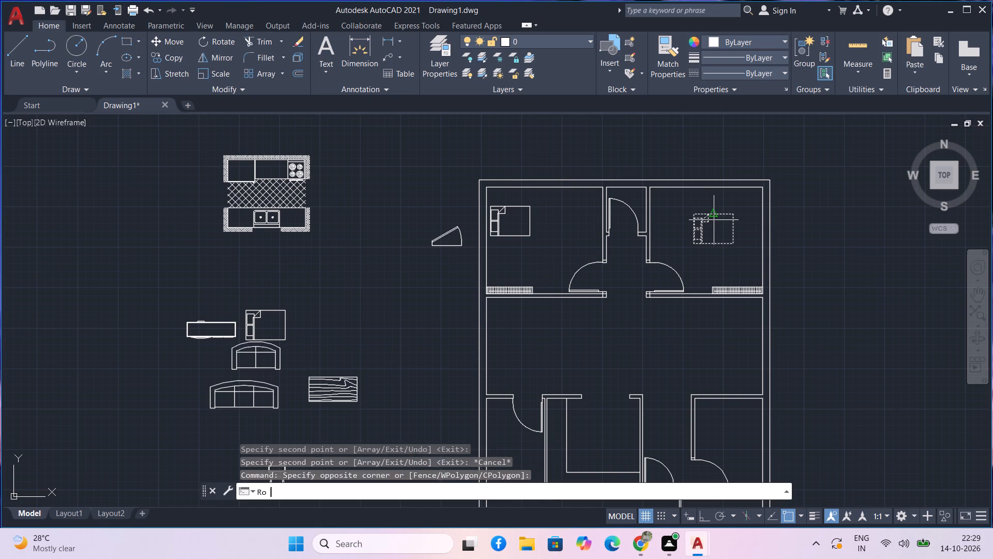
left_click_drag(734, 247, 732, 253)
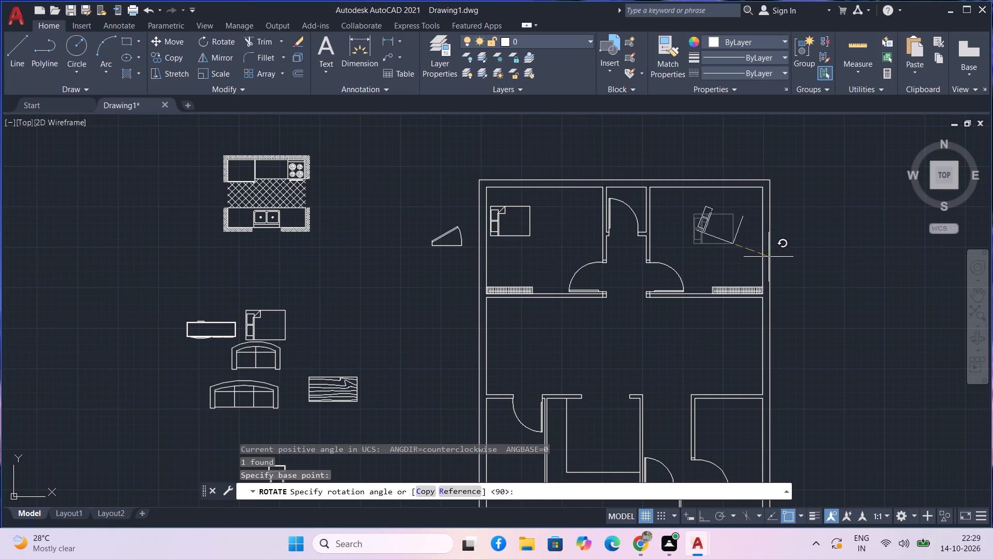
key("F8")
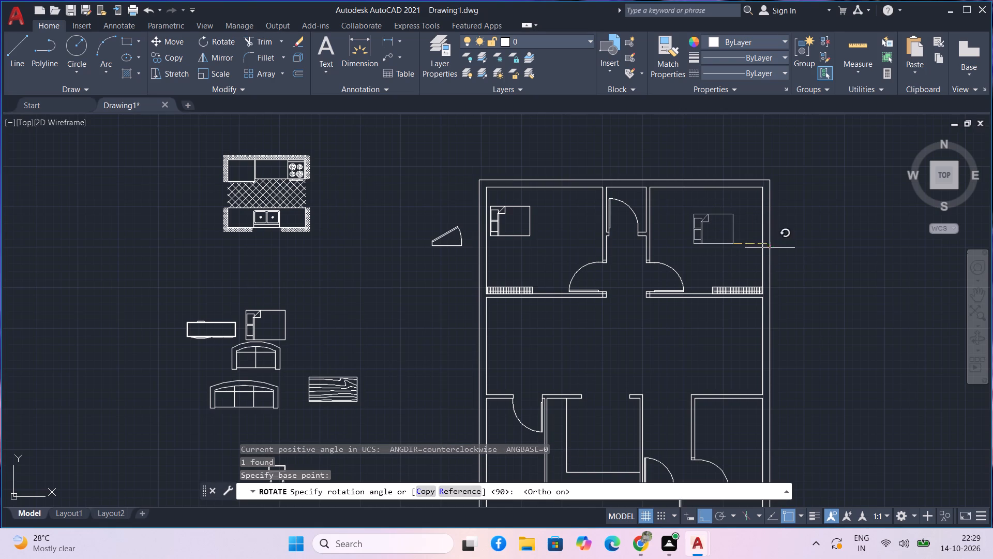
left_click(627, 224)
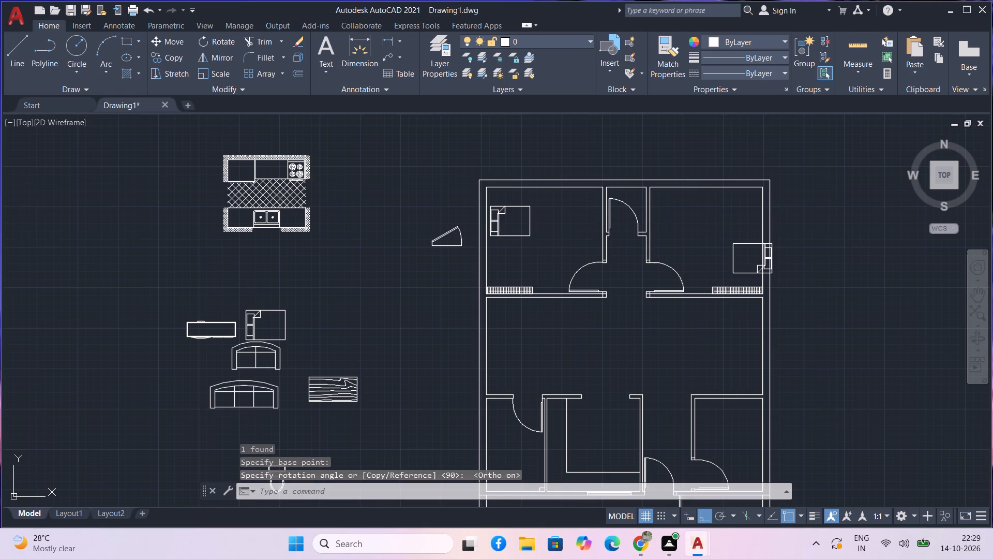
Move the turned bed fully inside the upper-right bedroom, its headboard near the right wall and level with the other bedroom's bed.
left_click(738, 257)
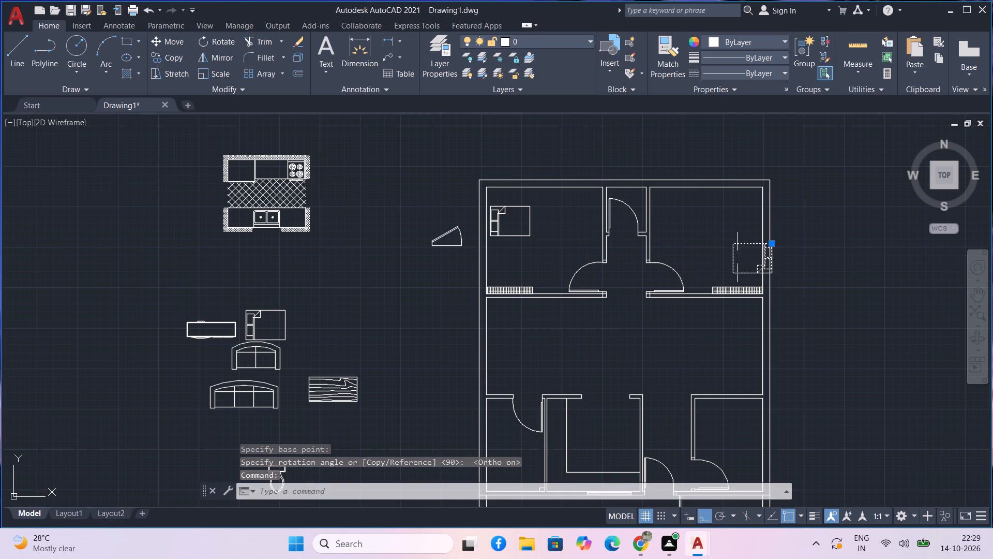
type("m")
key("space")
left_click(731, 249)
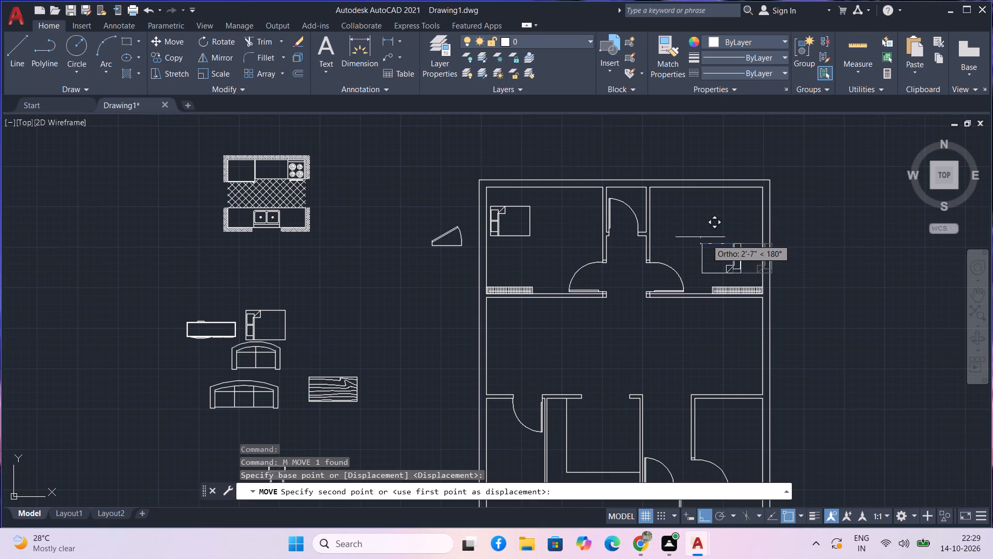
scroll(716, 228, "up", 2)
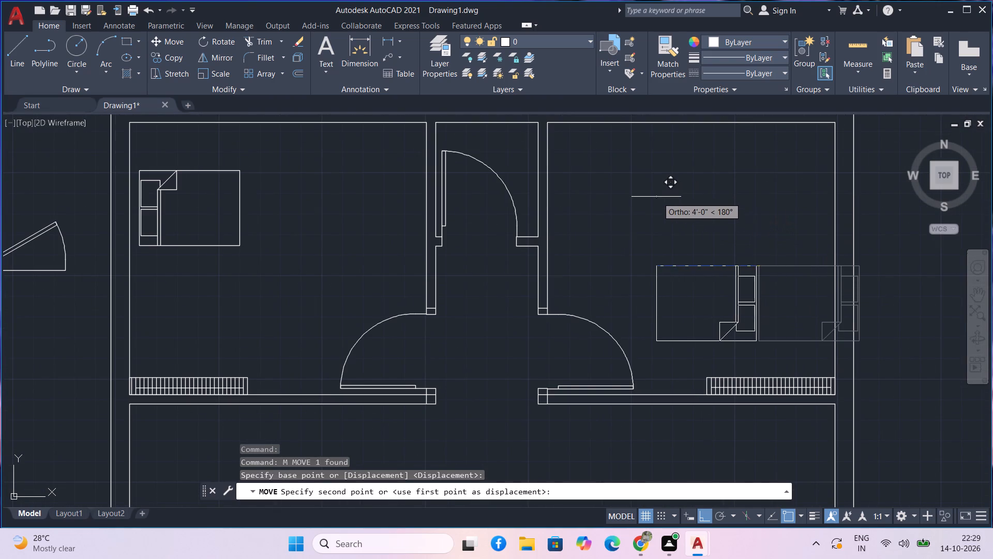
key("F8")
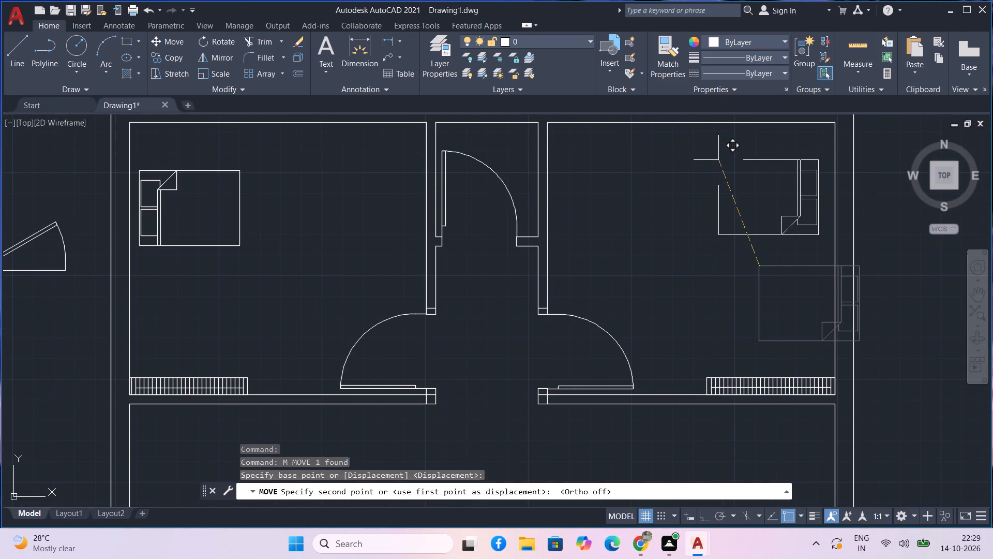
middle_click_drag(718, 160, 700, 203)
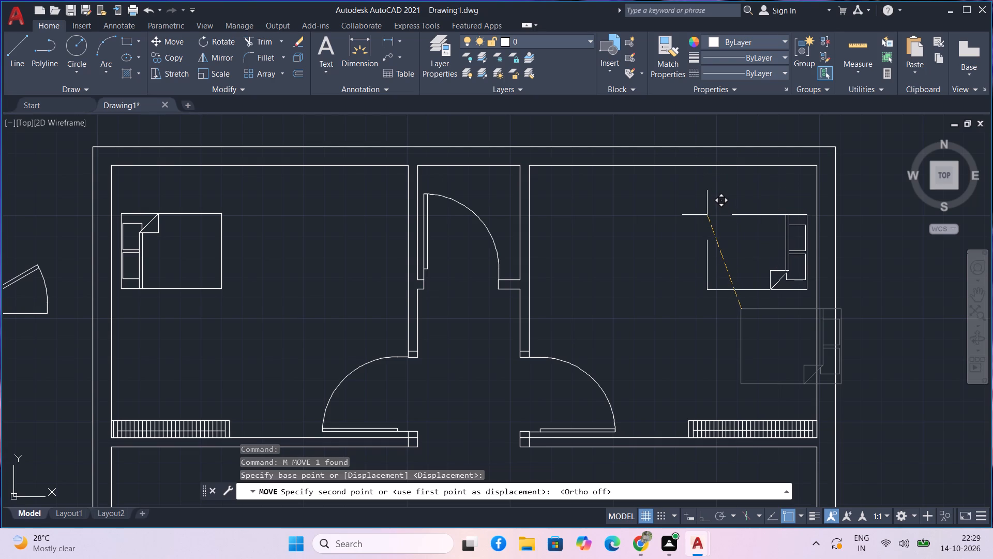
left_click(707, 215)
Move the three-seat sofa into the empty space below and left of the other loose furniture blocks.
scroll(694, 245, "down", 1)
middle_click_drag(681, 266, 686, 220)
scroll(675, 247, "down", 1)
middle_click_drag(674, 264, 677, 278)
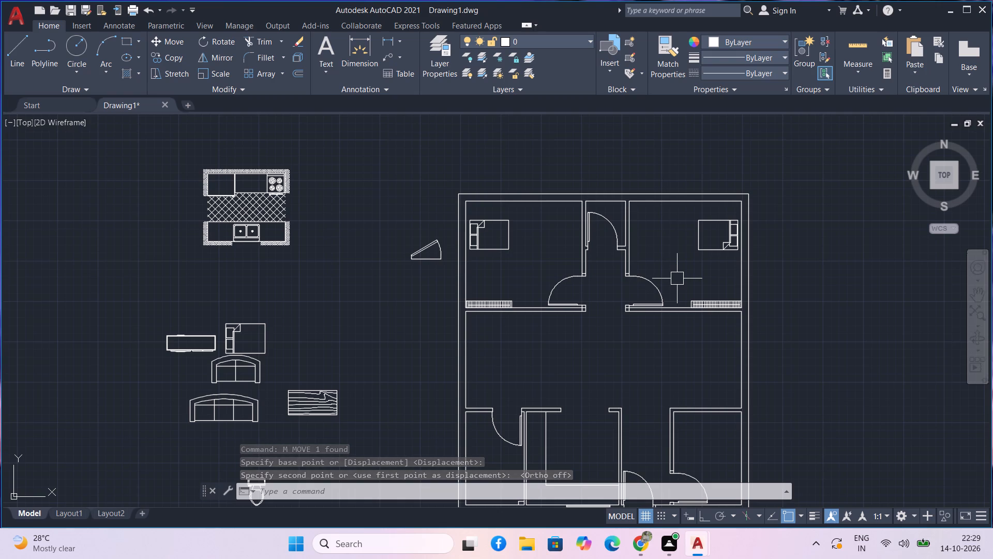
middle_click_drag(677, 278, 669, 270)
middle_click(669, 270)
middle_click_drag(669, 270, 665, 258)
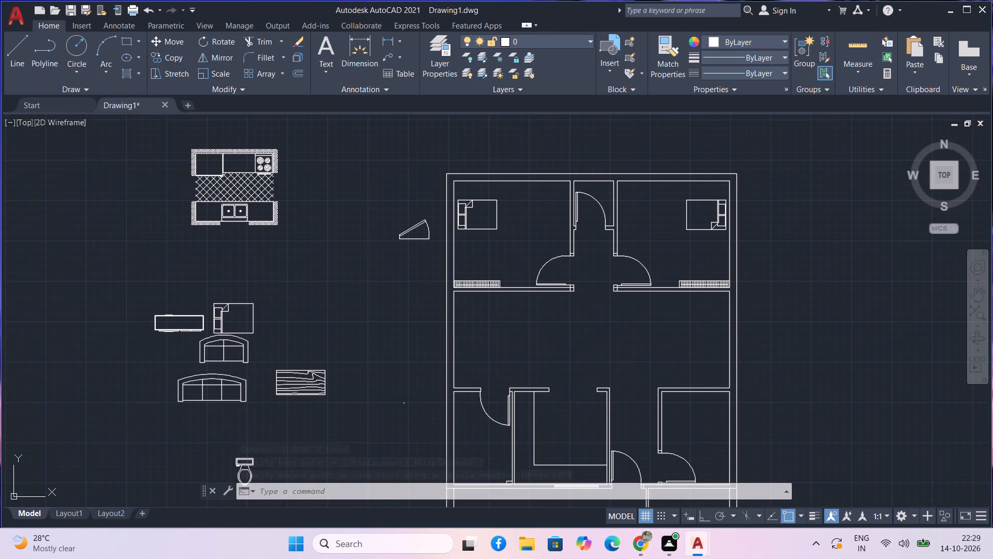
middle_click_drag(398, 388, 399, 360)
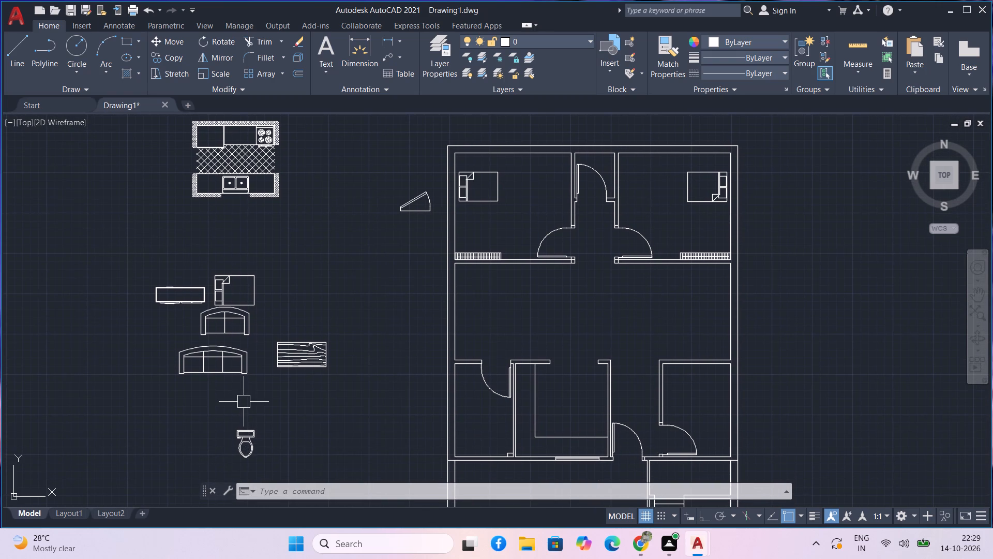
middle_click_drag(251, 389, 312, 400)
scroll(308, 400, "up", 1)
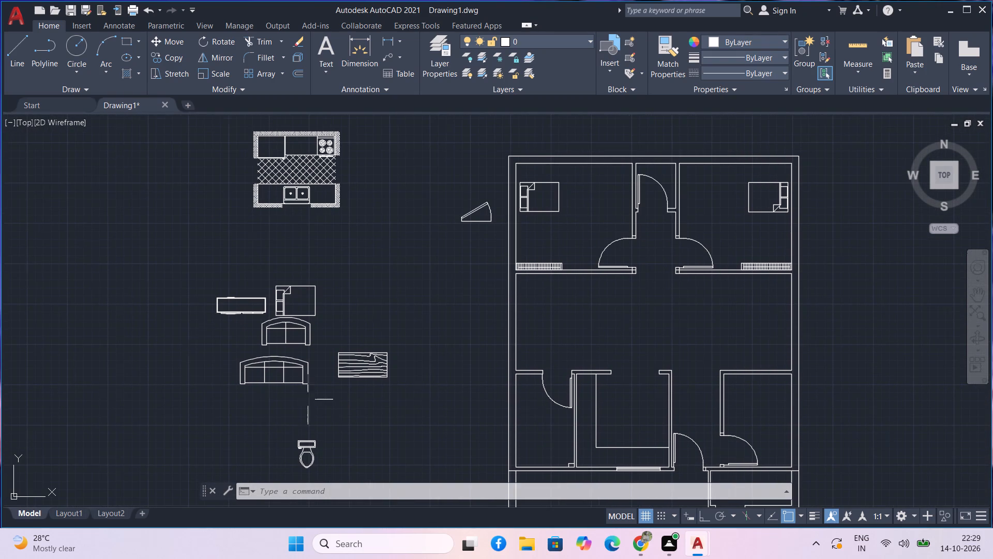
middle_click_drag(308, 400, 353, 396)
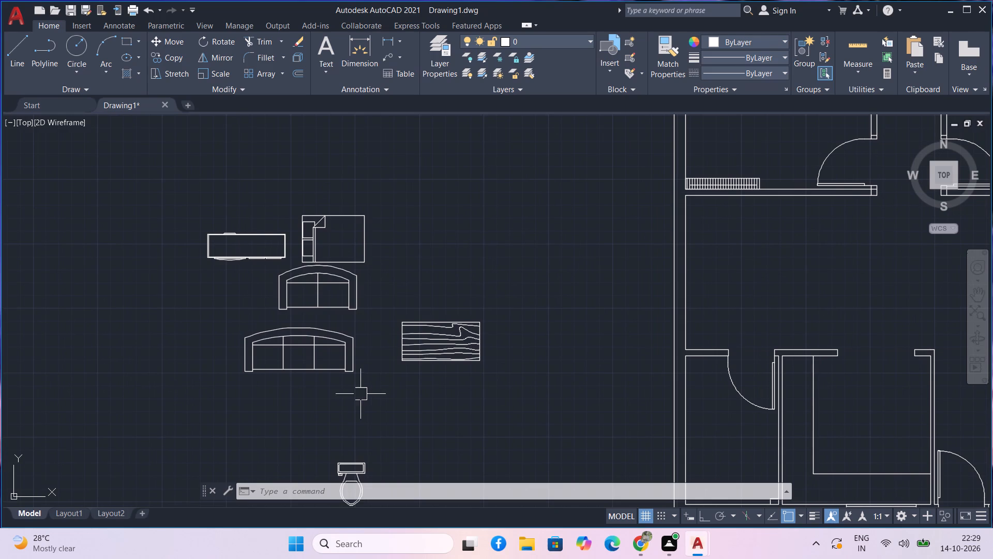
left_click(368, 385)
left_click(344, 366)
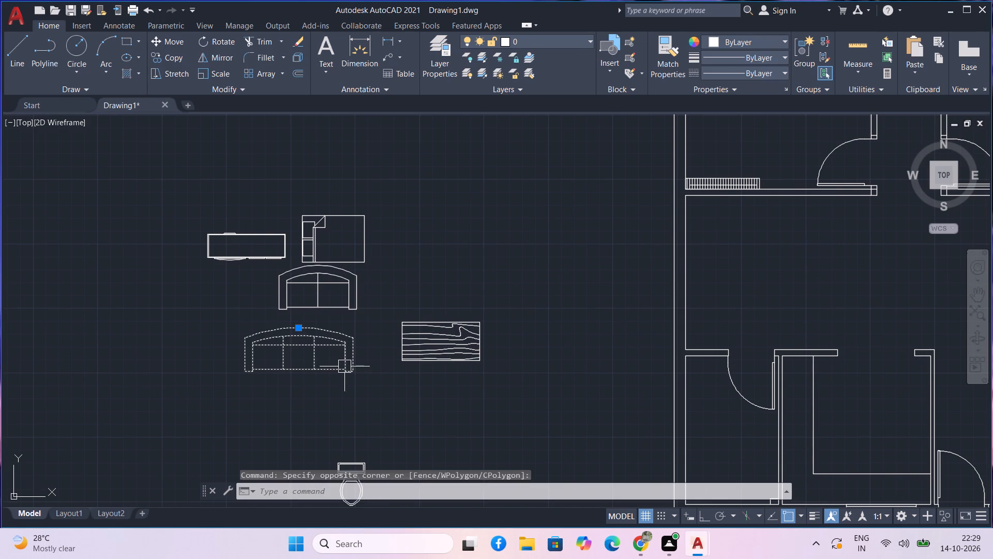
type("m")
key("space")
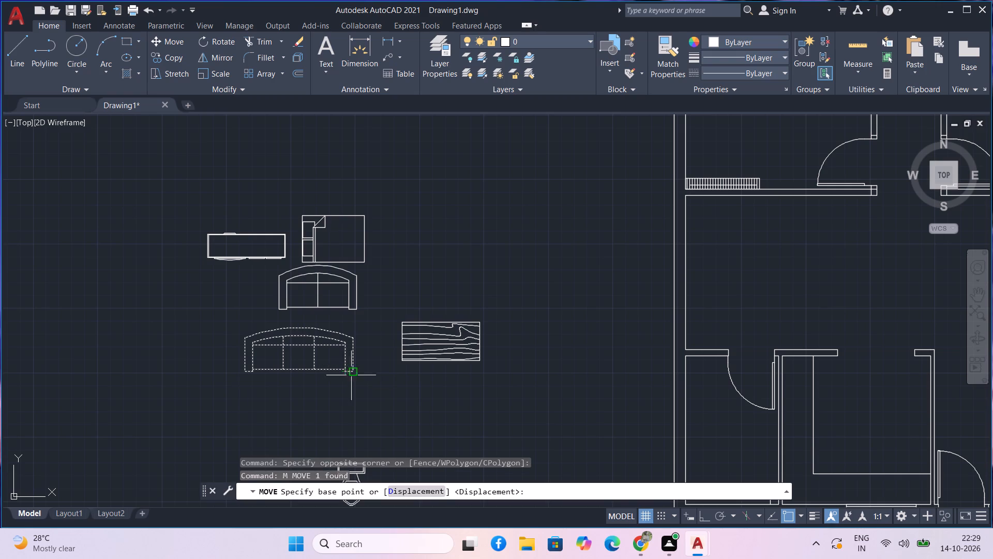
left_click(353, 373)
left_click(225, 399)
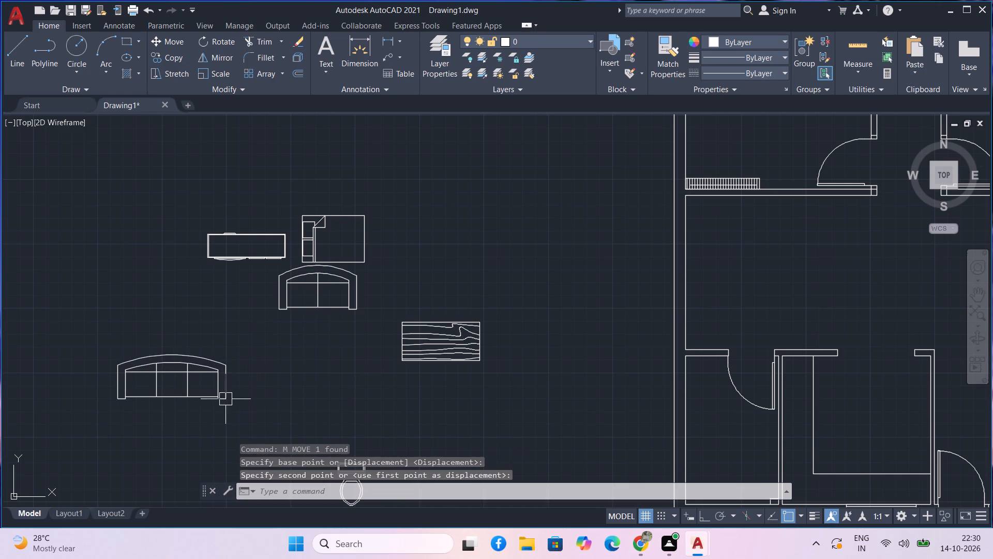
Rotate the three-seat sofa 270° about its lower-right corner with Ortho on, so its curved back faces right.
left_click(225, 413)
left_click(214, 395)
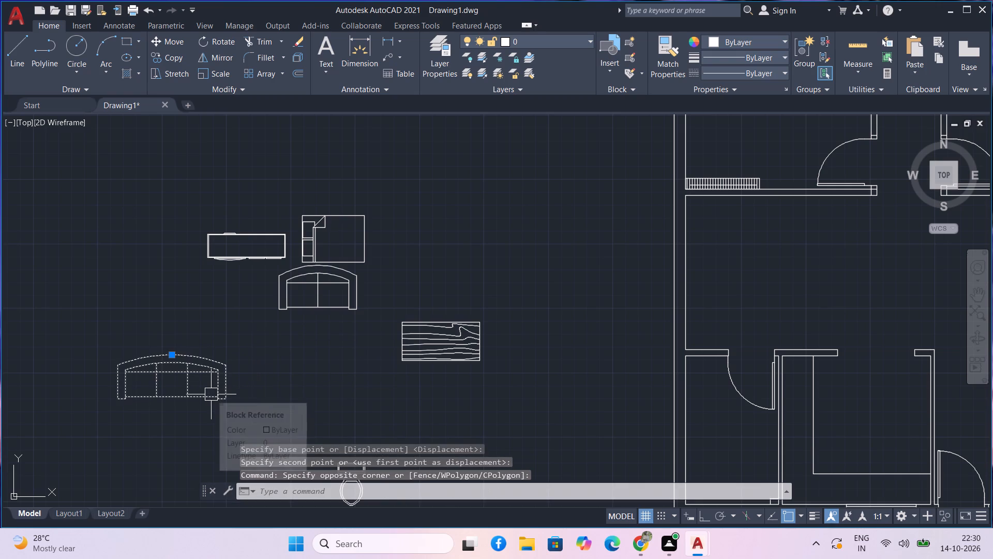
type("ro")
key("space")
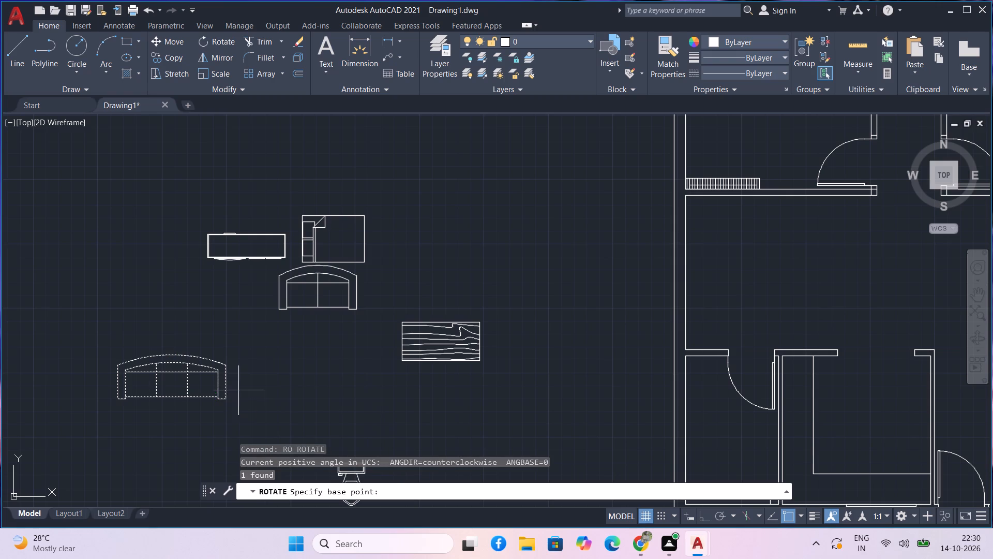
left_click(222, 395)
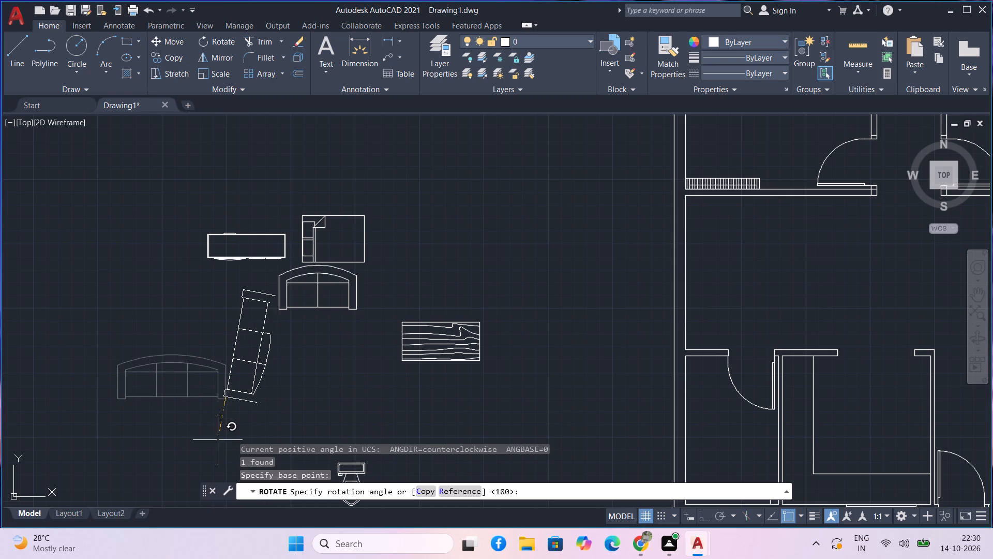
key("F8")
left_click(218, 440)
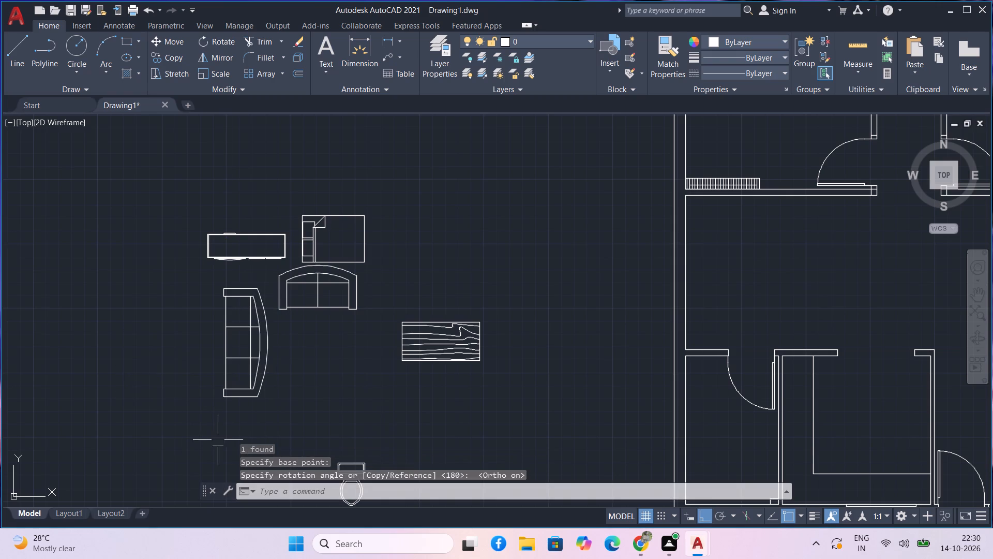
Move the rotated three-seat sofa into the living room, its lower armrest just above the wall segment beside the door.
left_click_drag(327, 413, 308, 408)
left_click(228, 378)
type("m")
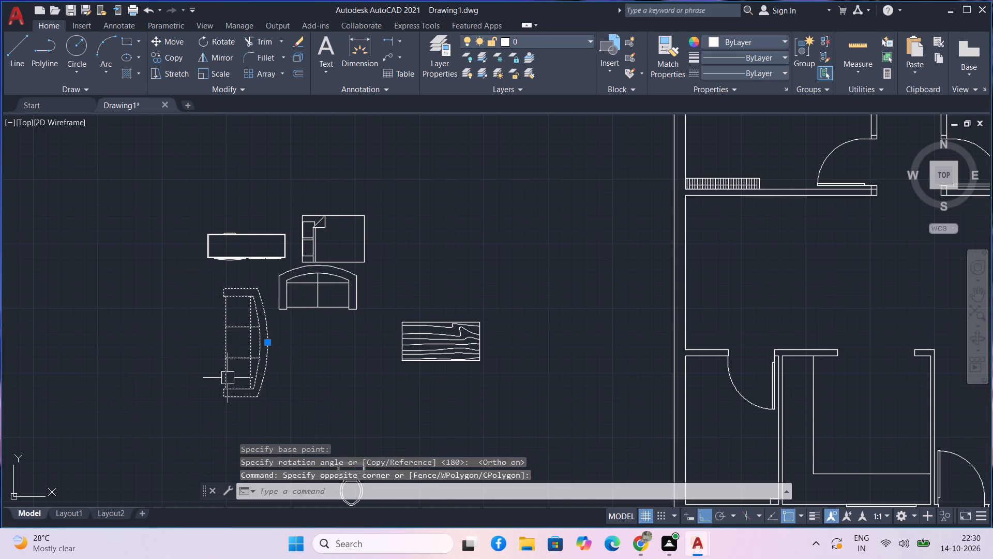
key("space")
left_click_drag(242, 395, 249, 394)
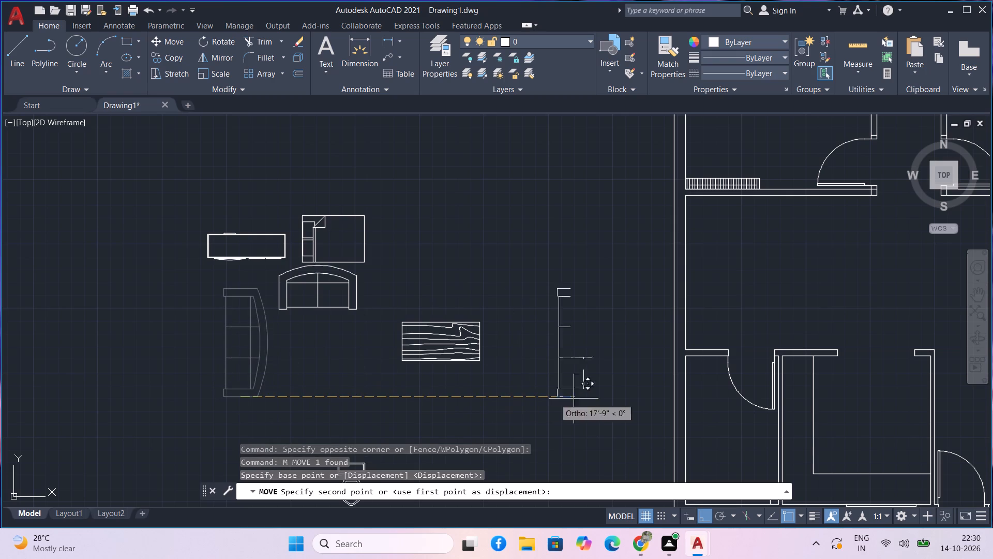
key("F8")
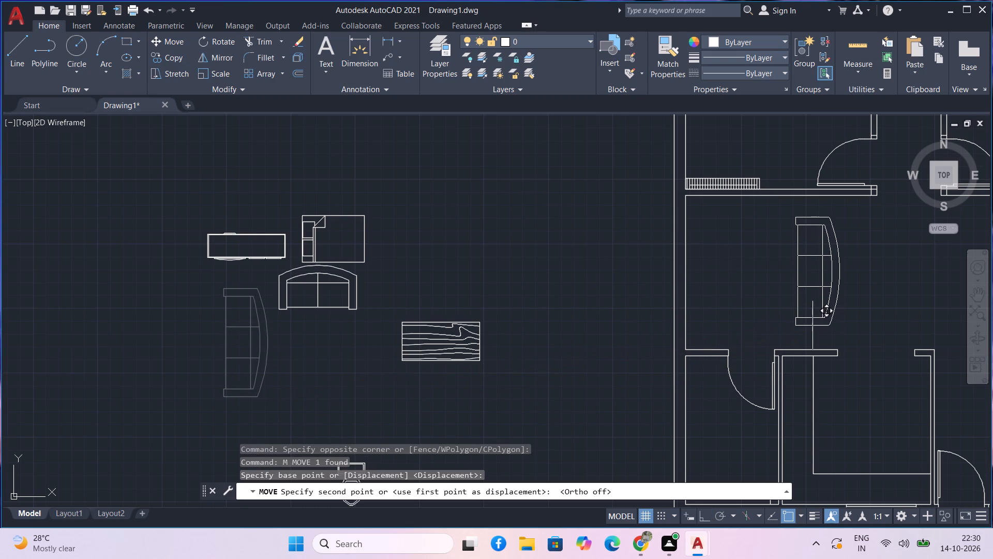
scroll(814, 337, "up", 2)
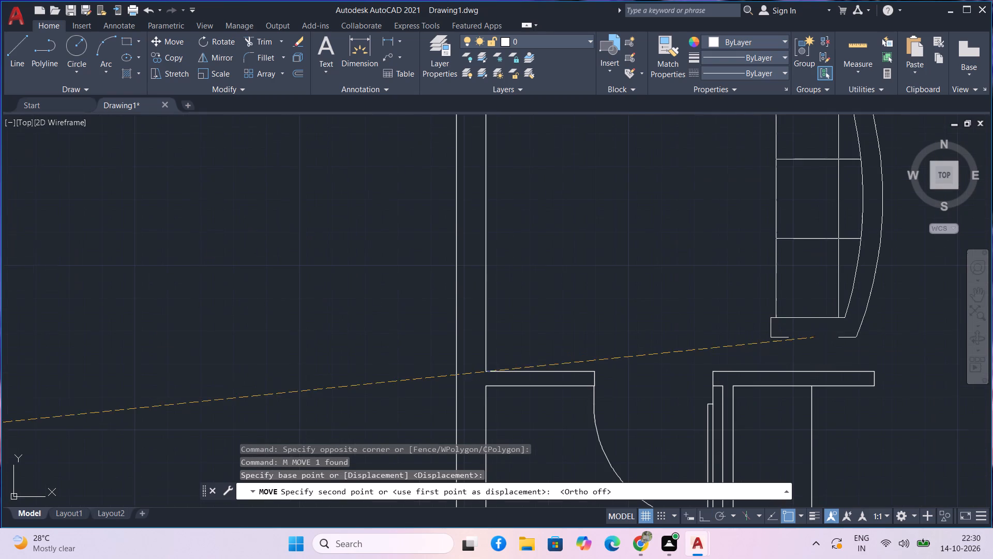
middle_click(805, 366)
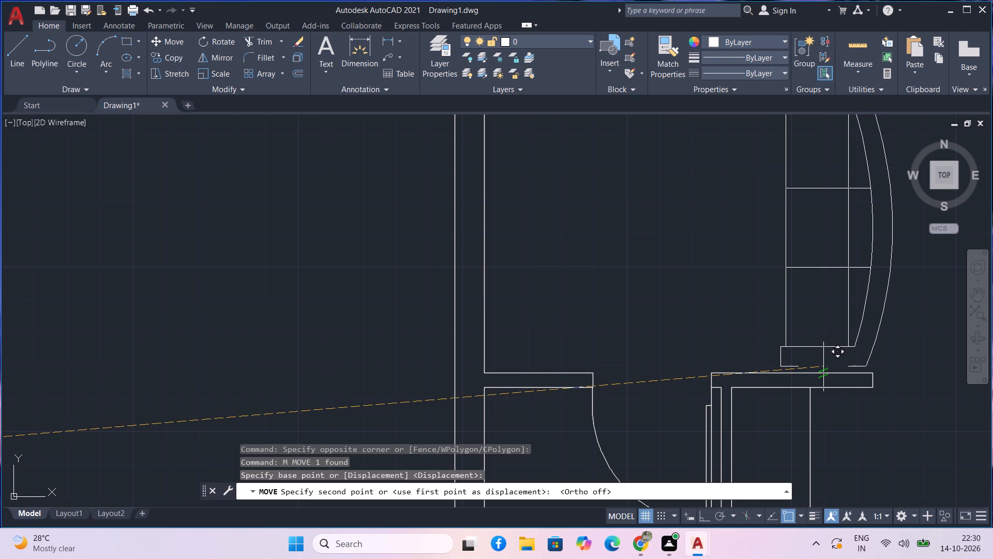
left_click(823, 367)
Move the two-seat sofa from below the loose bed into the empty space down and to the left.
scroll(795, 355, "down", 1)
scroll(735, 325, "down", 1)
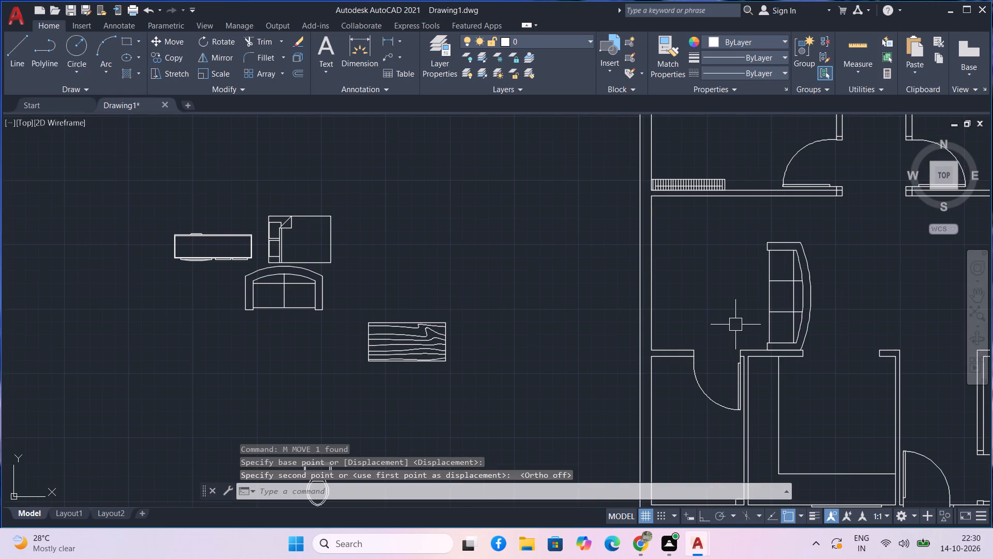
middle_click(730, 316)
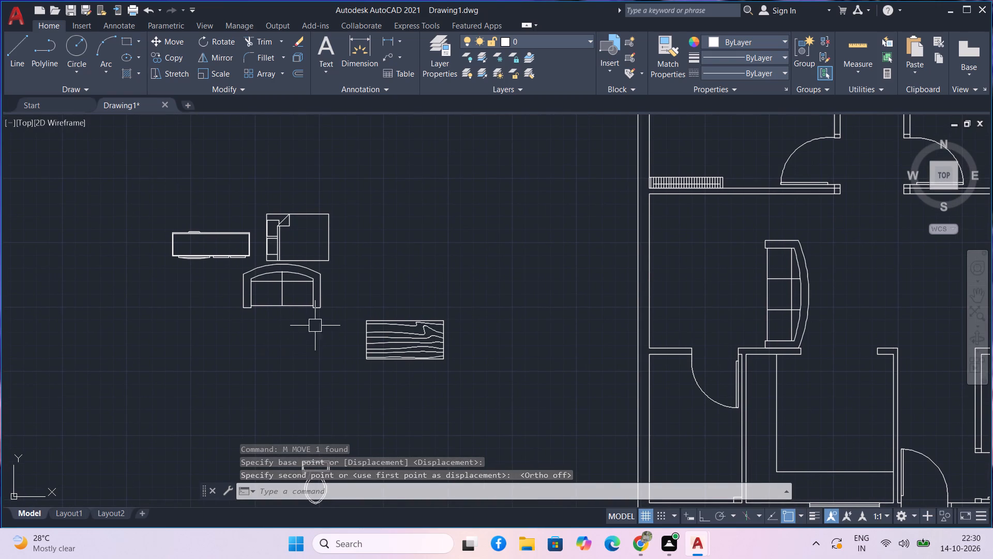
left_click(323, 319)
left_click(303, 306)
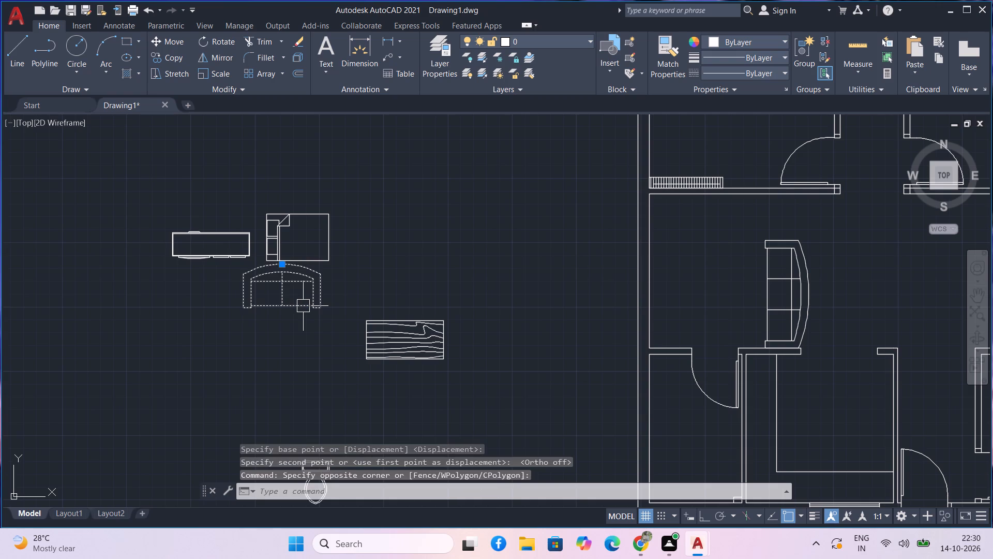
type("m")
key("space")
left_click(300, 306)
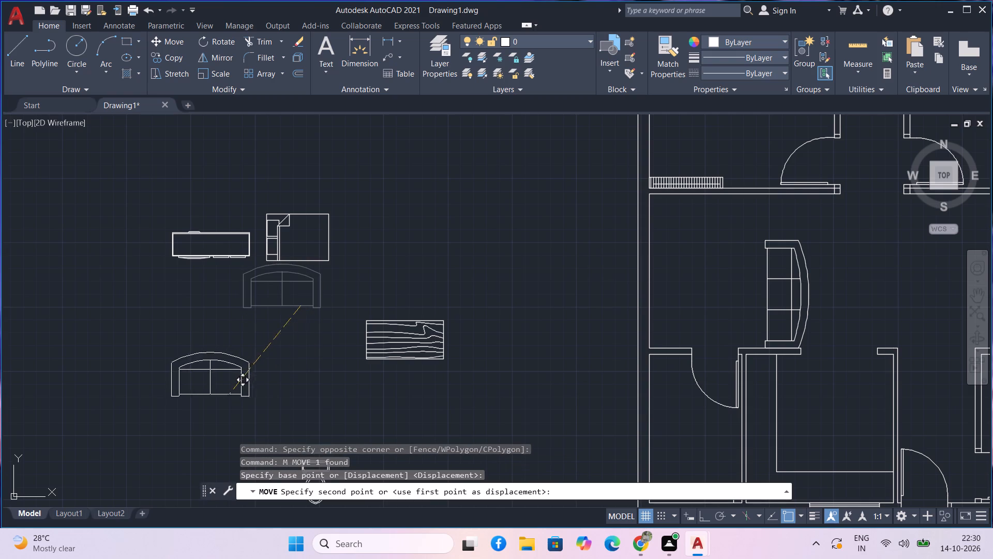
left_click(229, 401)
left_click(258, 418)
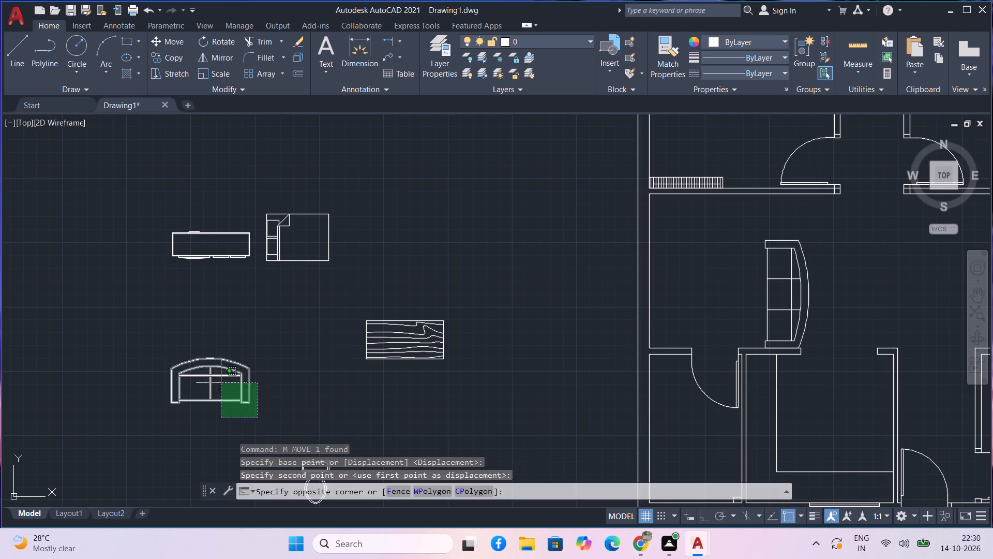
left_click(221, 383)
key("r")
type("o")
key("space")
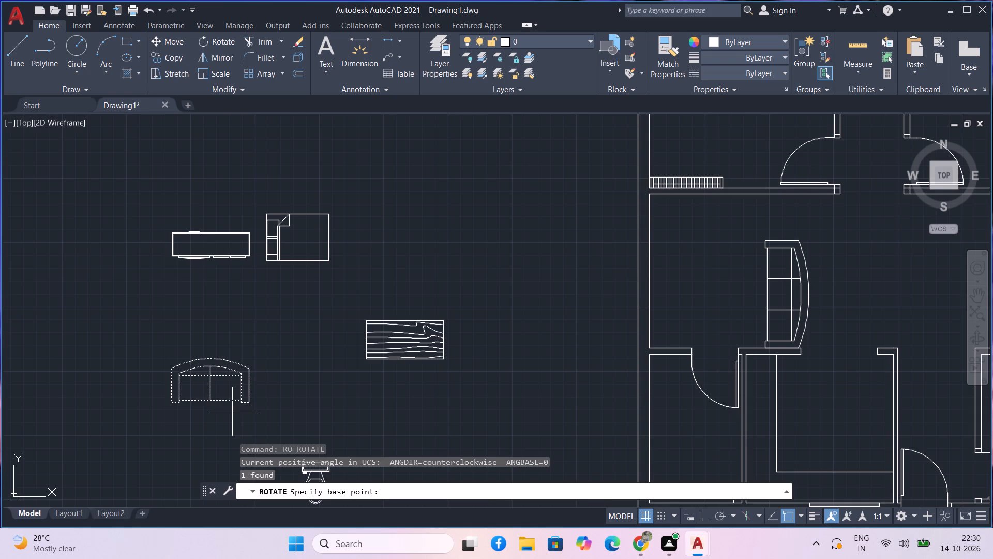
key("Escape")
Move the two-seat sofa into the living room, snapping its lower-right corner to the three-seat sofa's upper-left corner.
left_click(241, 401)
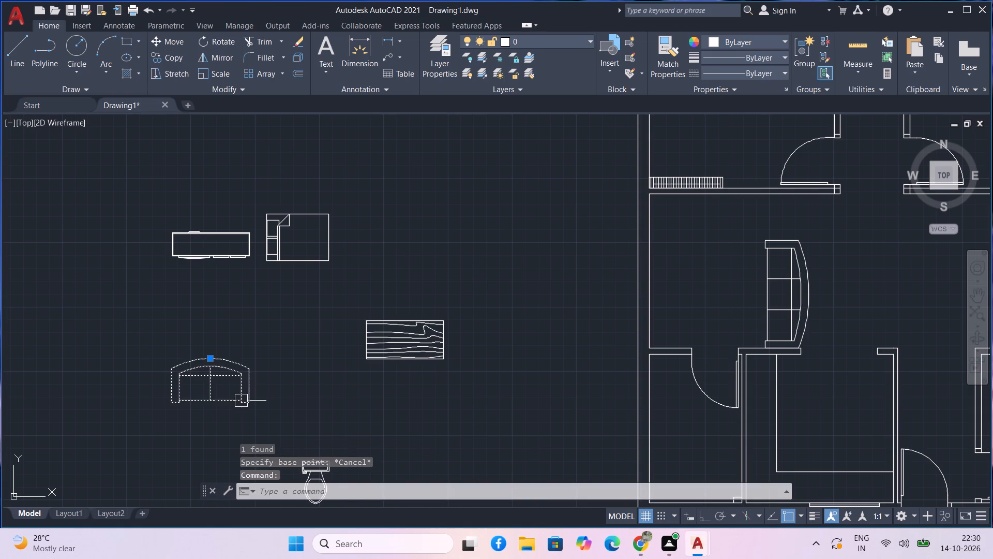
key("m")
key("space")
left_click_drag(248, 408, 254, 399)
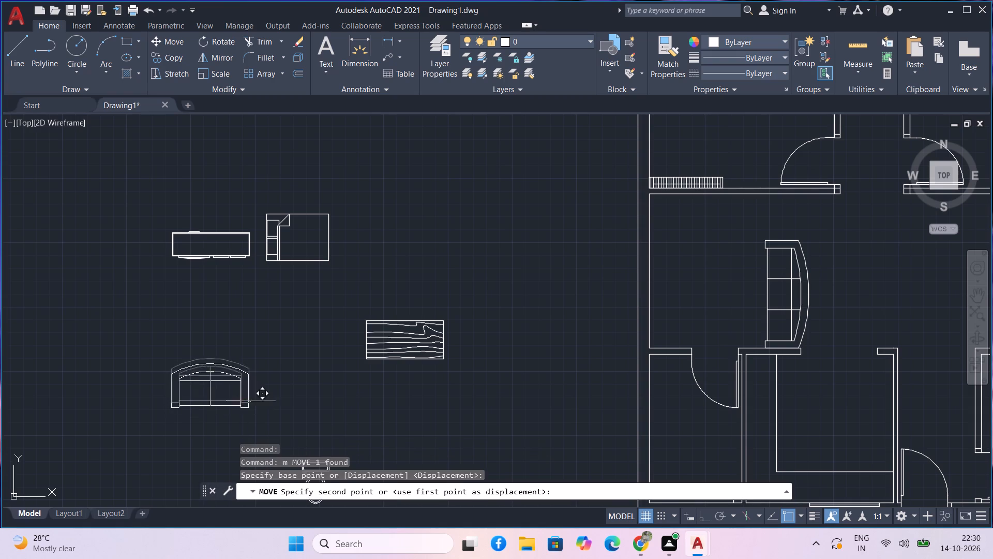
left_click_drag(254, 399, 249, 404)
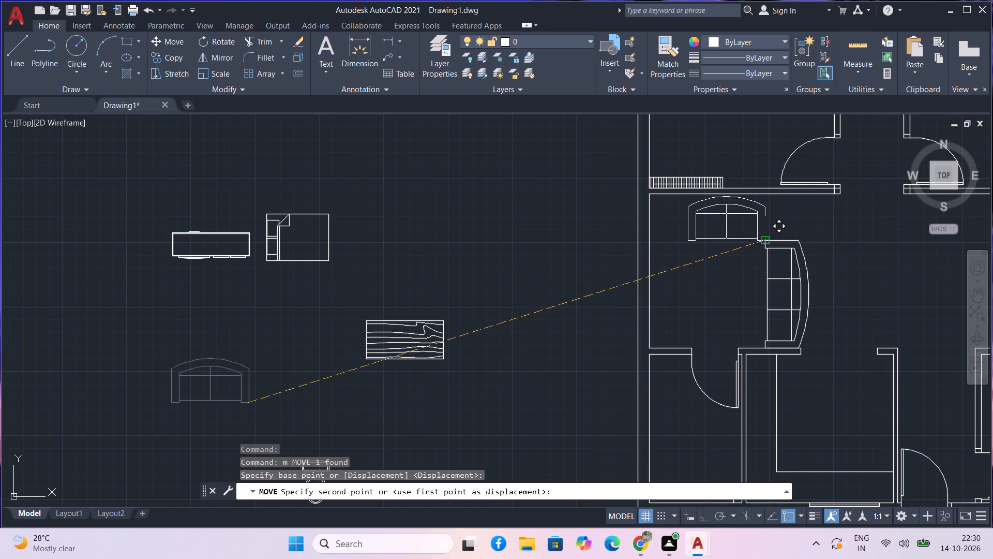
scroll(766, 238, "up", 2)
left_click(764, 238)
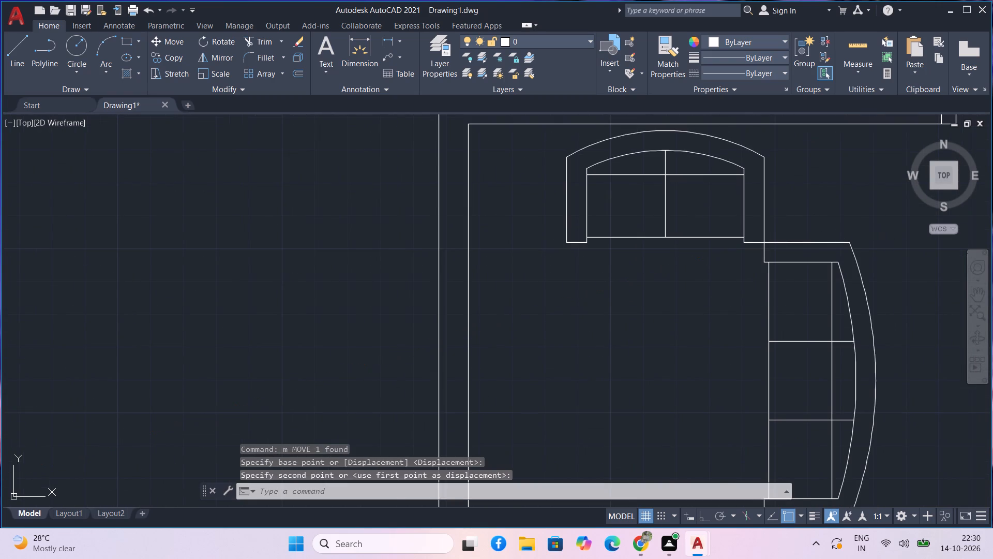
Rotate the long narrow TV unit left of the loose bed 270° about its lower-left end, with Ortho on.
scroll(894, 233, "down", 2)
middle_click_drag(912, 273, 896, 268)
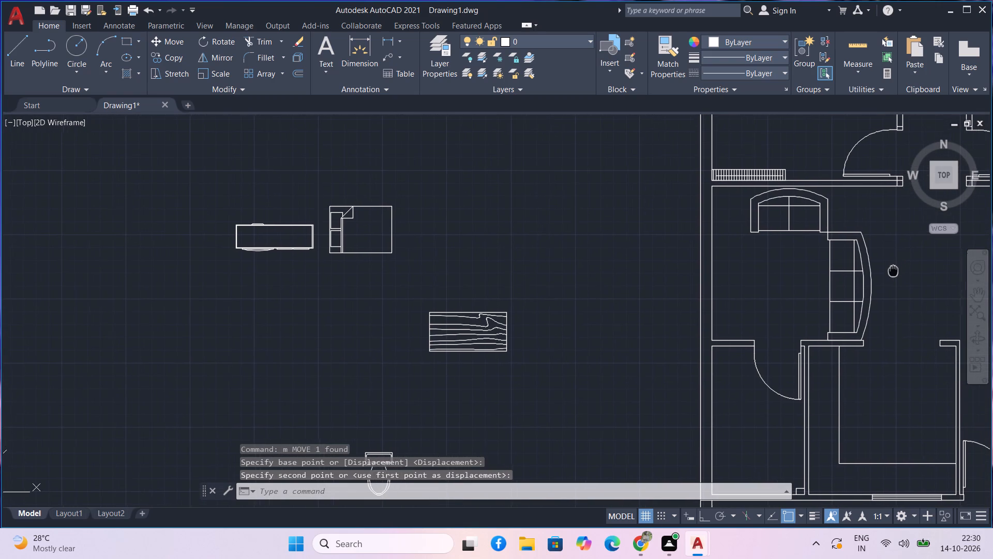
left_click(301, 271)
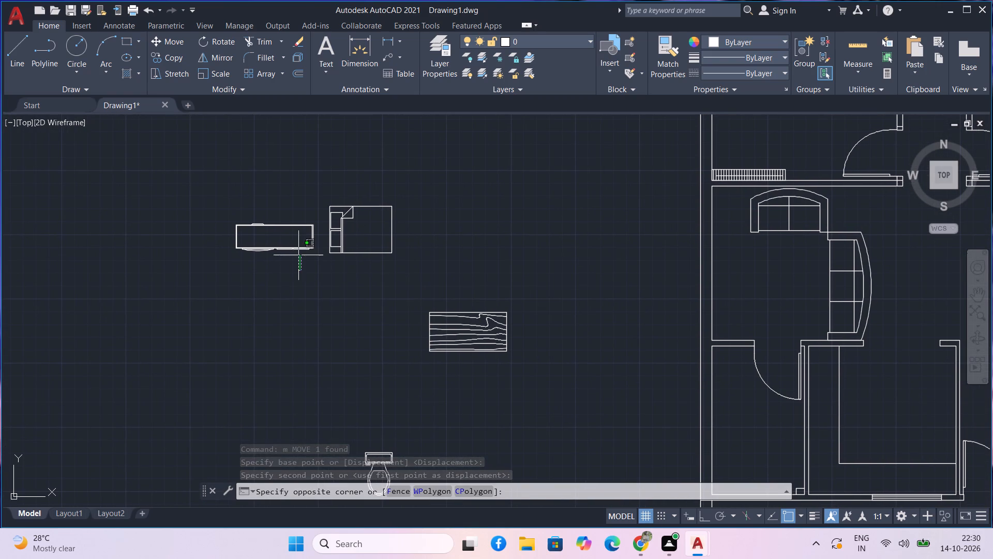
left_click(276, 228)
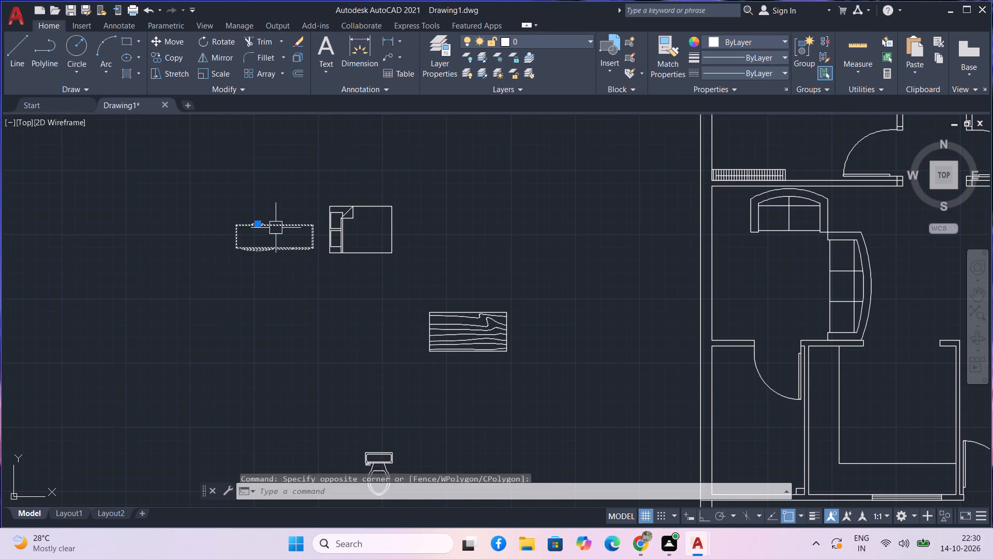
key("r")
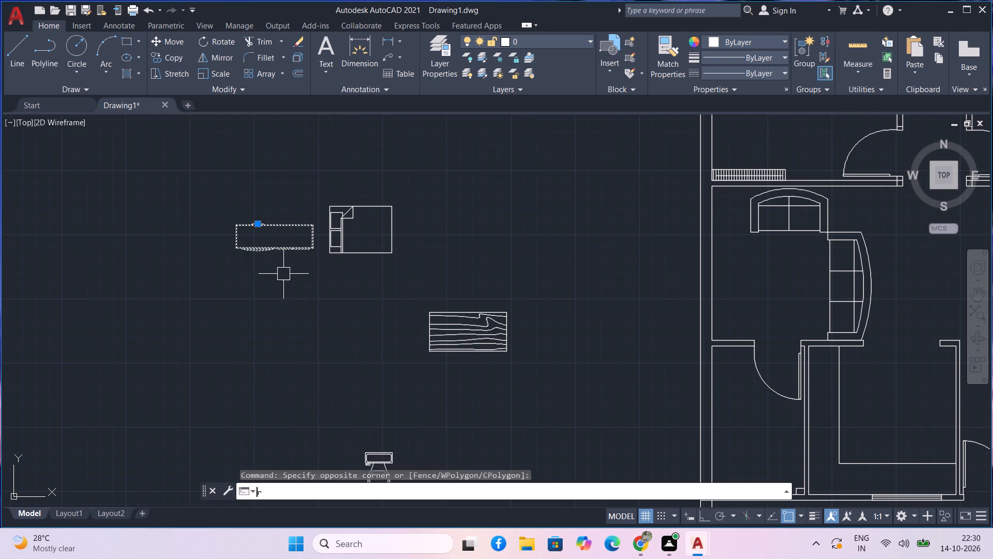
type("o")
key("space")
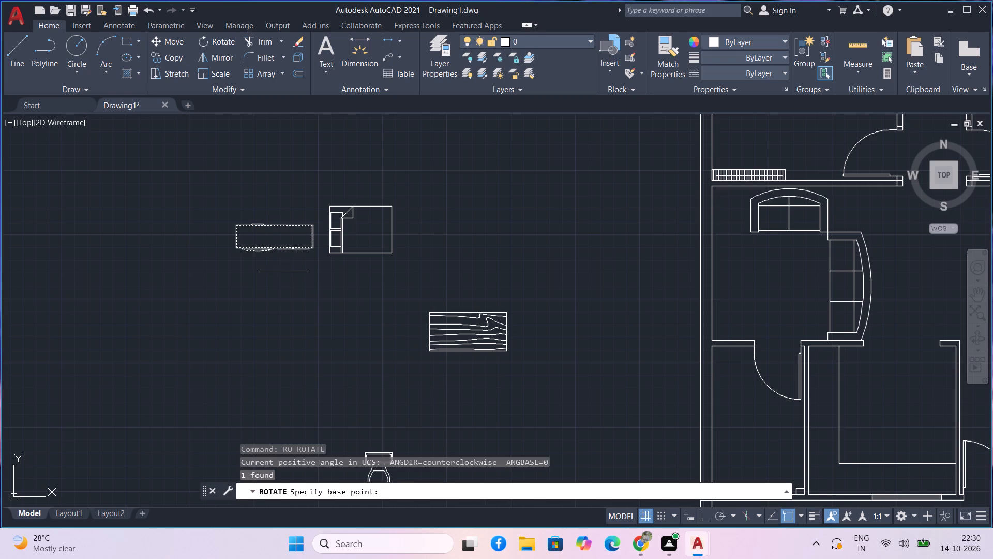
key("F8")
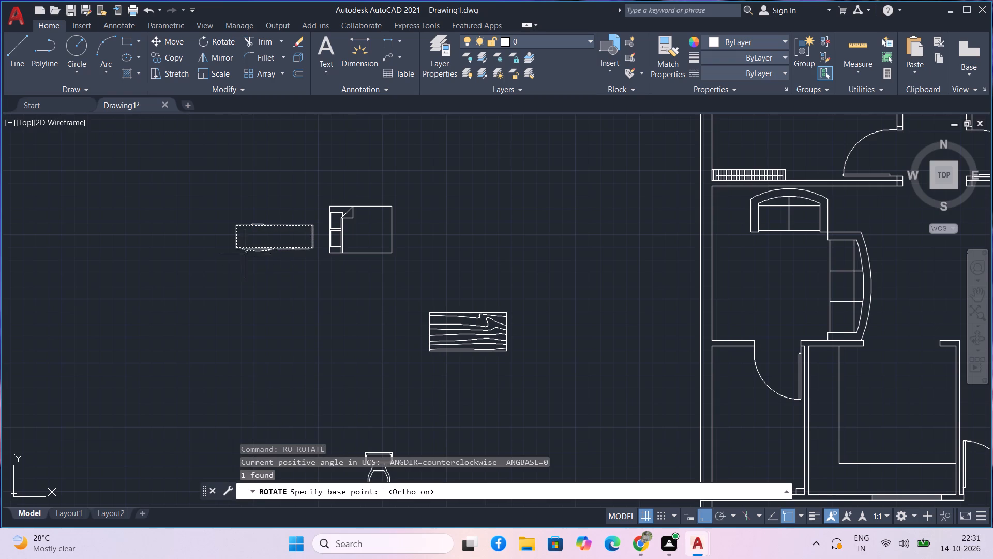
left_click_drag(240, 248, 239, 241)
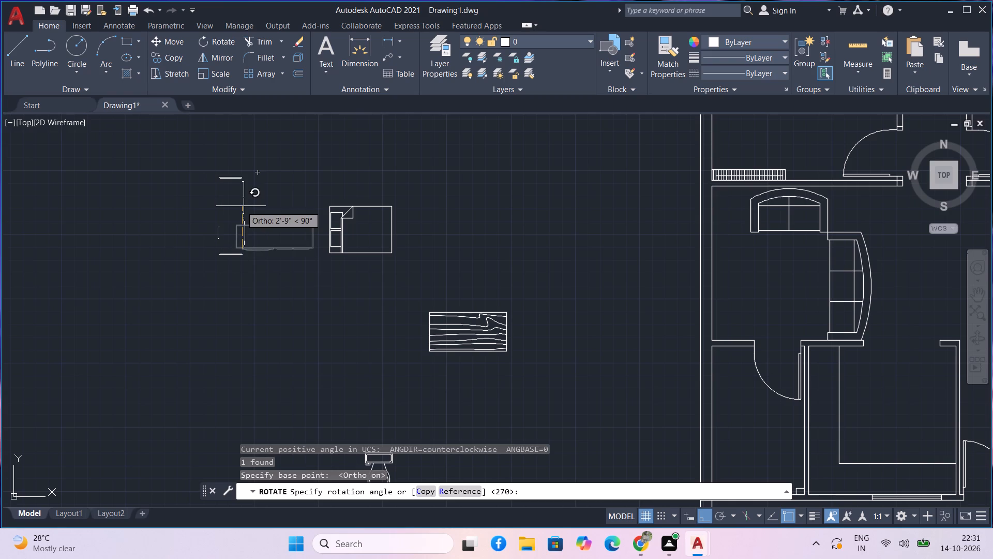
left_click(218, 288)
Move the rotated TV unit horizontally by its lower-right corner into the living room, just inside the outer wall opposite the three-seat sofa.
left_click_drag(277, 329, 268, 314)
left_click(230, 296)
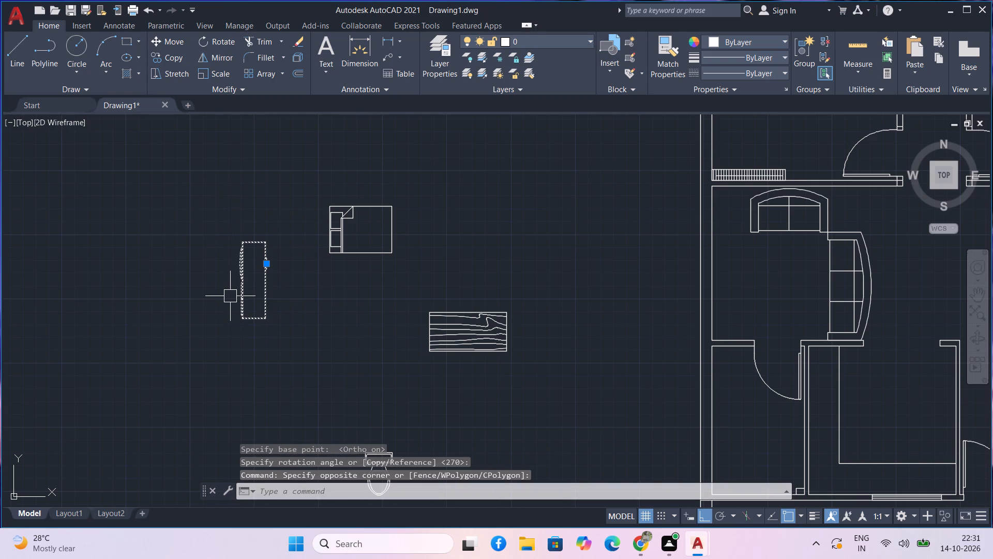
type("m")
key("space")
left_click_drag(267, 319, 279, 319)
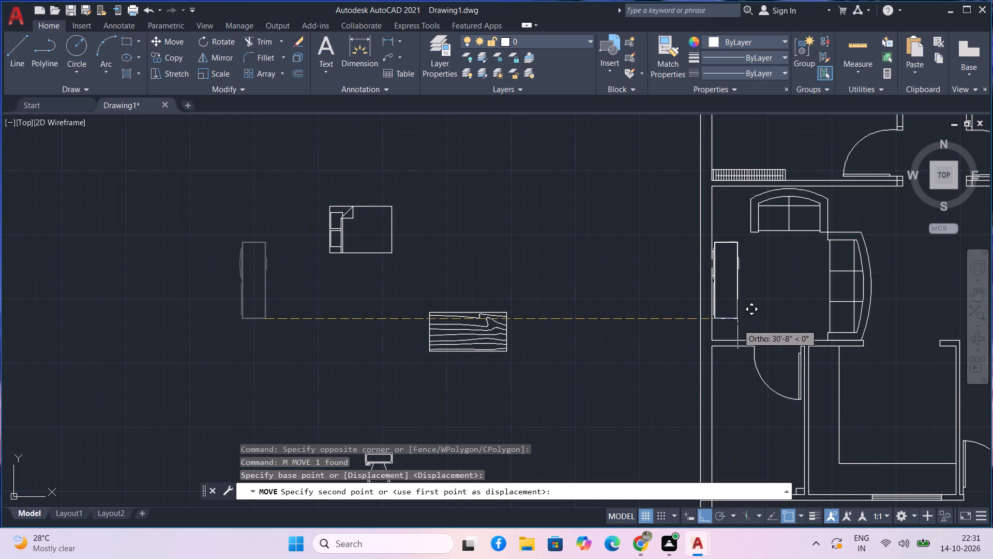
scroll(738, 322, "up", 2)
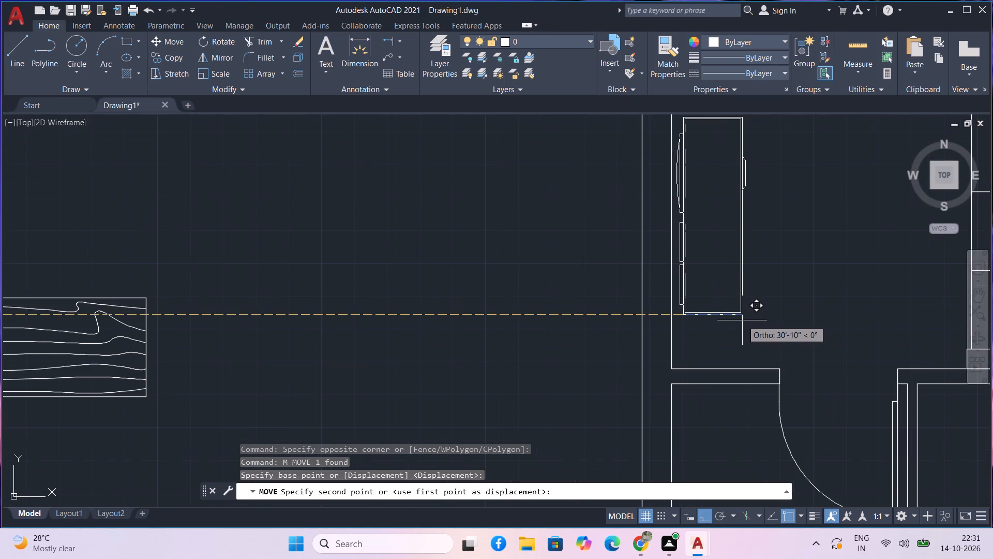
left_click(742, 320)
Move the TV unit slightly down along the living room's outer wall, with Ortho off.
scroll(746, 332, "down", 3)
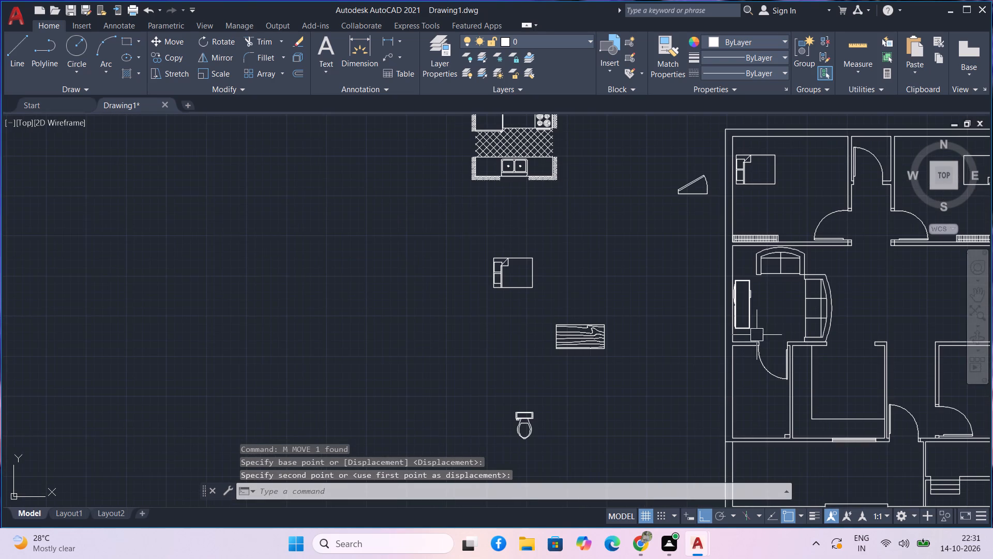
scroll(759, 326, "up", 2)
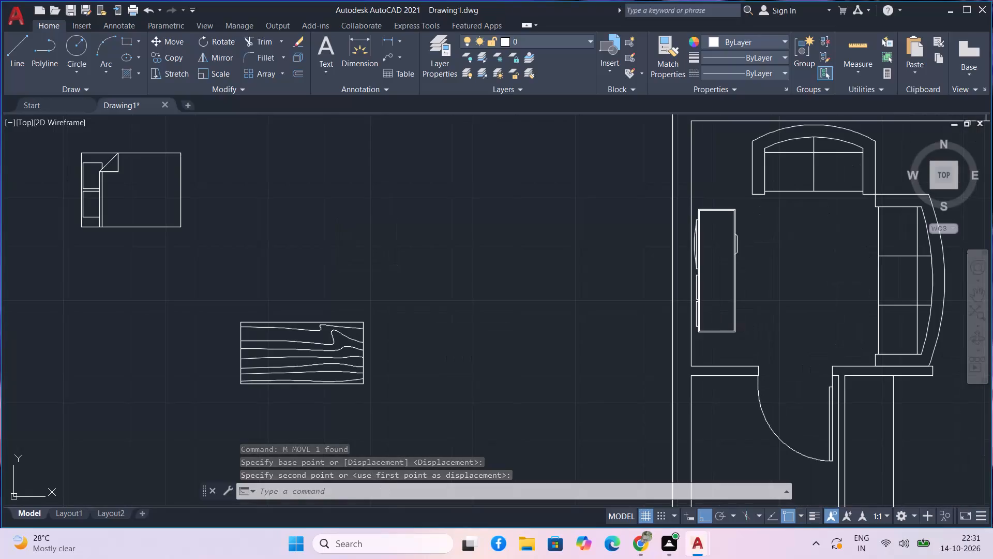
middle_click_drag(758, 328, 758, 321)
left_click(755, 329)
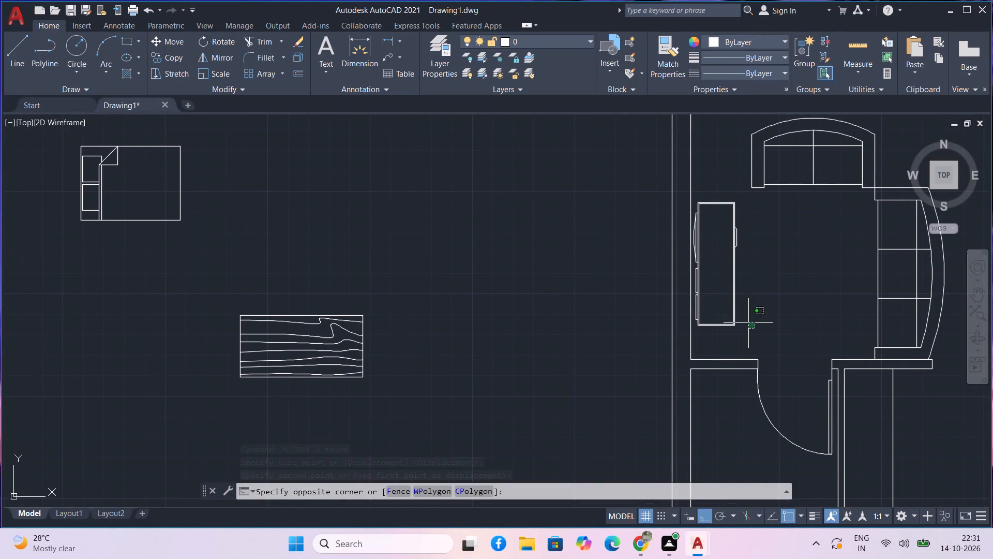
left_click(729, 315)
type("m")
key("space")
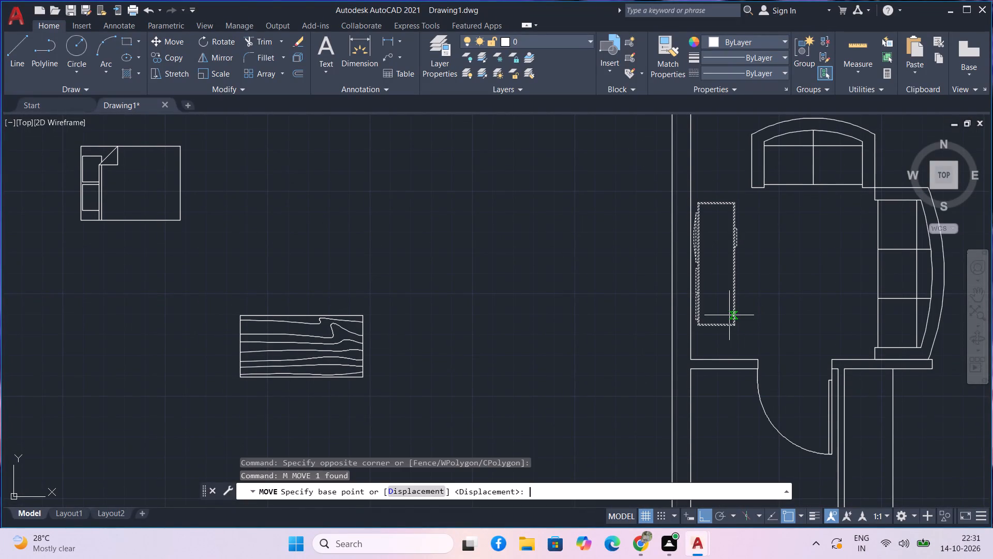
key("F8")
left_click(733, 322)
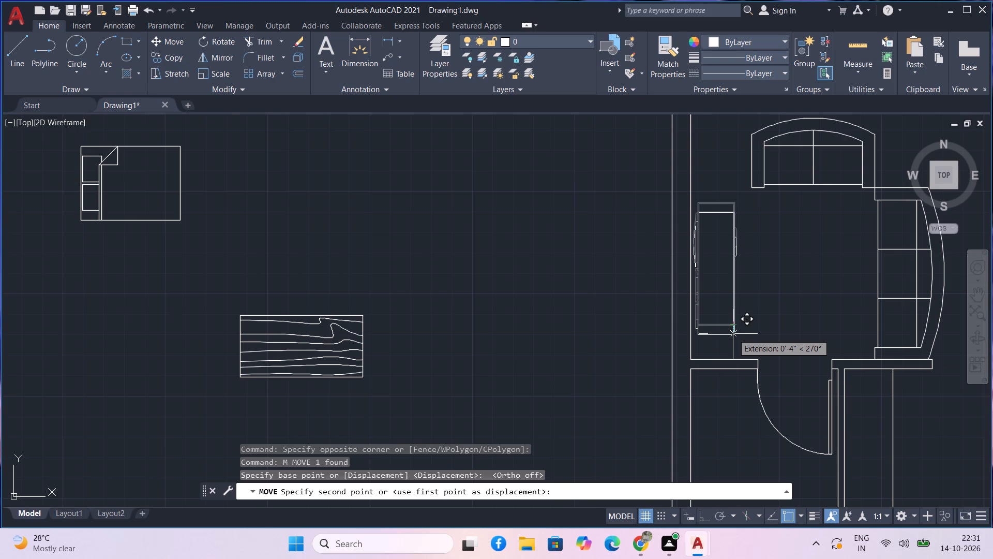
left_click(732, 339)
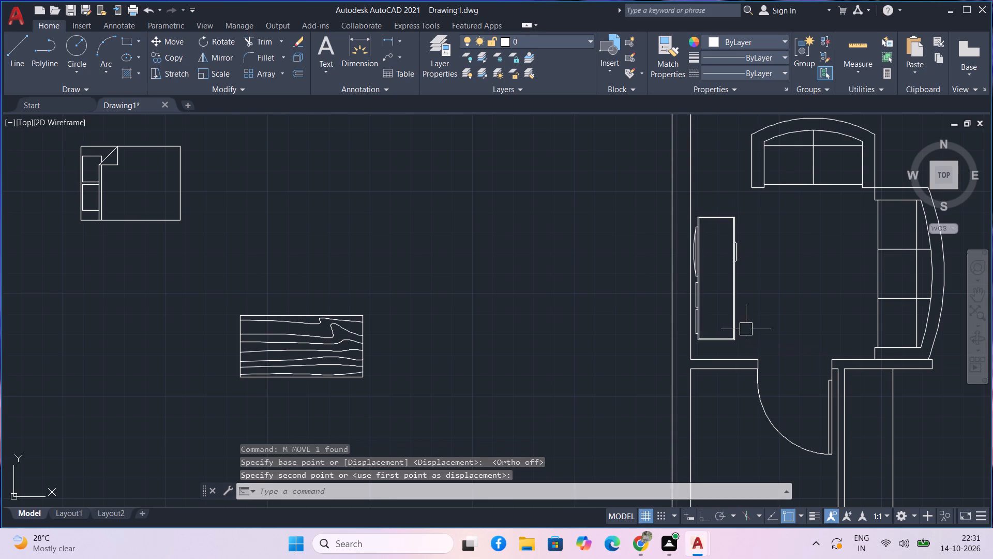
Move the three-seat sofa up by its upper-left corner so it sits against the two-seat sofa's right side.
scroll(750, 328, "down", 1)
middle_click_drag(761, 324, 726, 286)
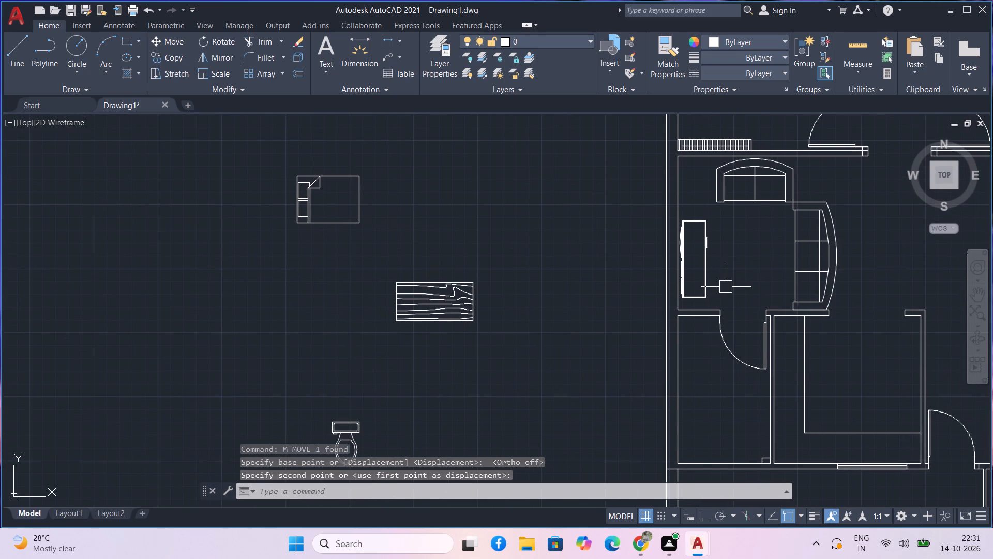
left_click(814, 253)
type("m")
key("space")
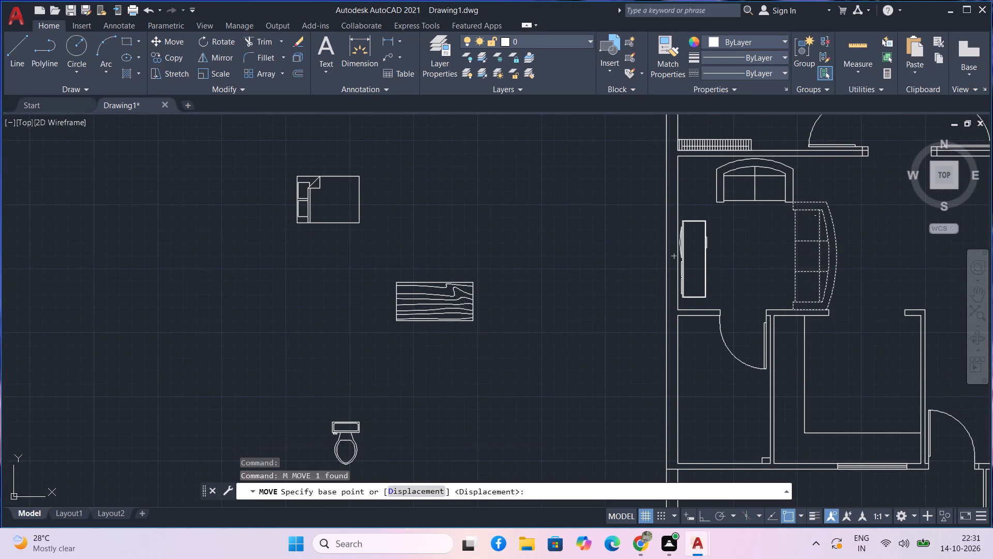
scroll(790, 205, "up", 2)
middle_click_drag(765, 237, 763, 242)
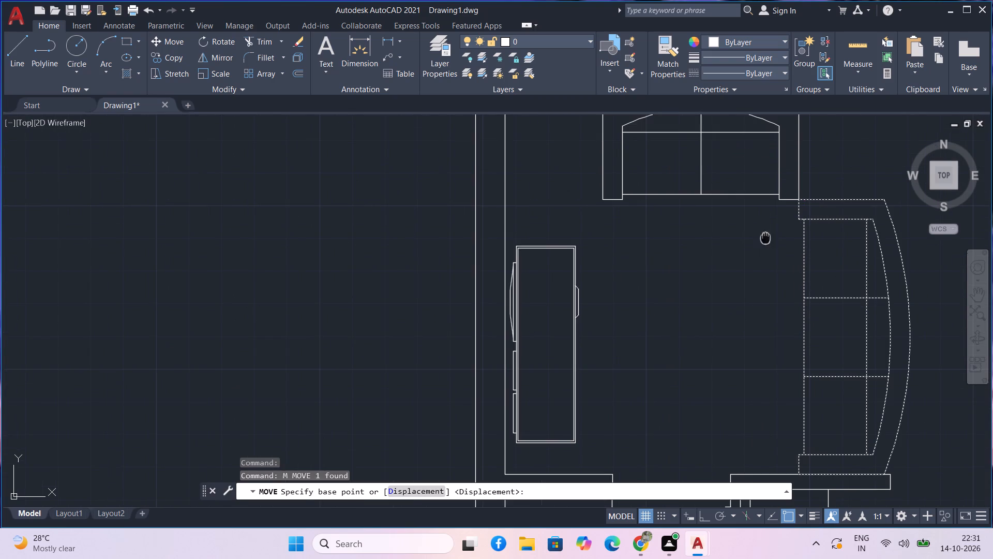
middle_click_drag(763, 242, 696, 344)
left_click(728, 303)
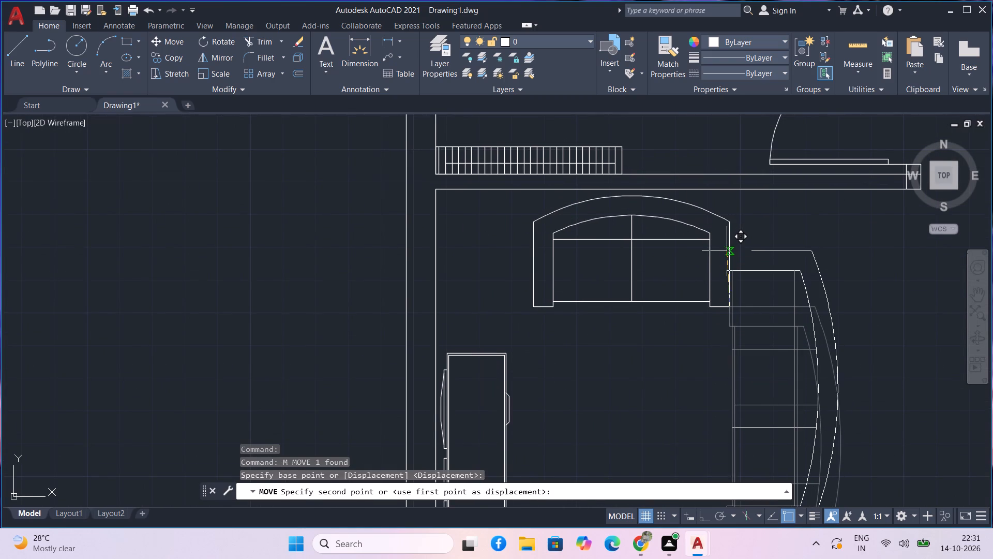
left_click(729, 249)
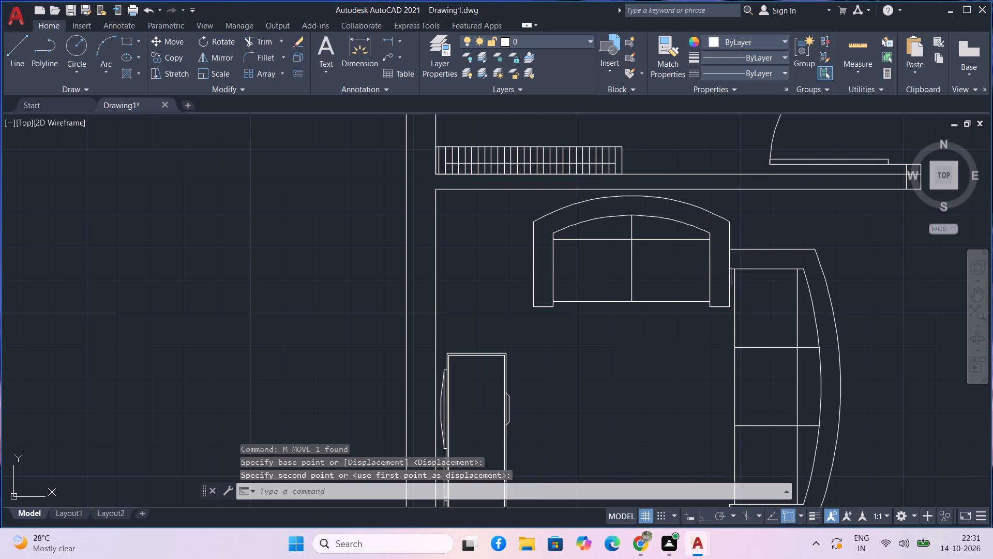
Rotate the wood-grain table 270° about its lower-right corner with Ortho on, so it stands upright.
scroll(743, 291, "down", 2)
middle_click_drag(754, 299, 759, 276)
middle_click_drag(822, 348, 816, 328)
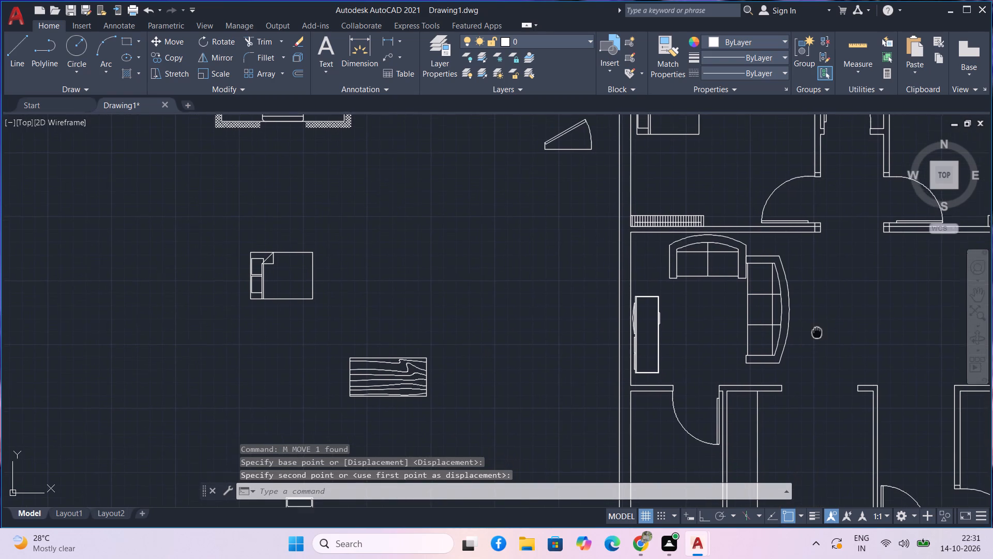
middle_click_drag(816, 328, 815, 300)
middle_click_drag(817, 313, 813, 272)
scroll(812, 283, "down", 1)
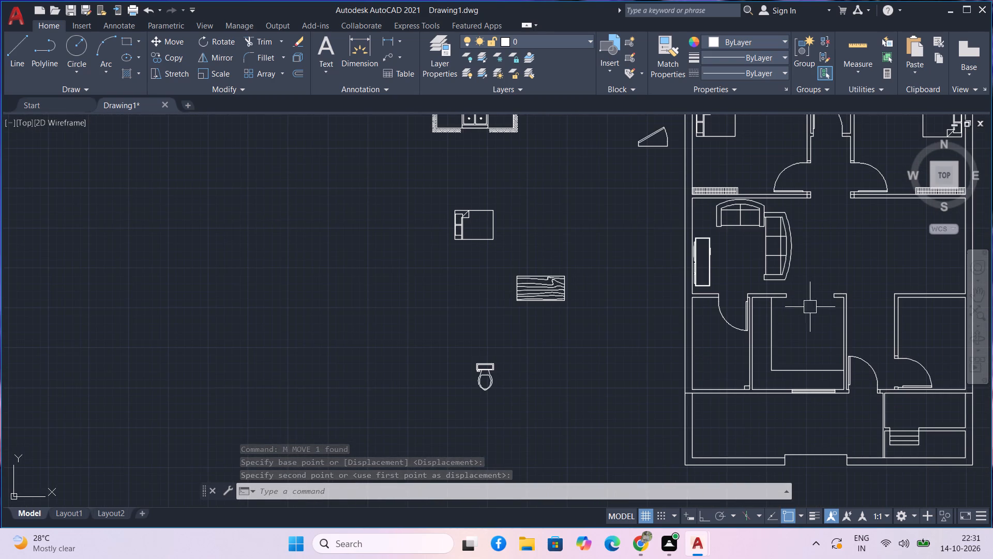
middle_click_drag(810, 307, 778, 331)
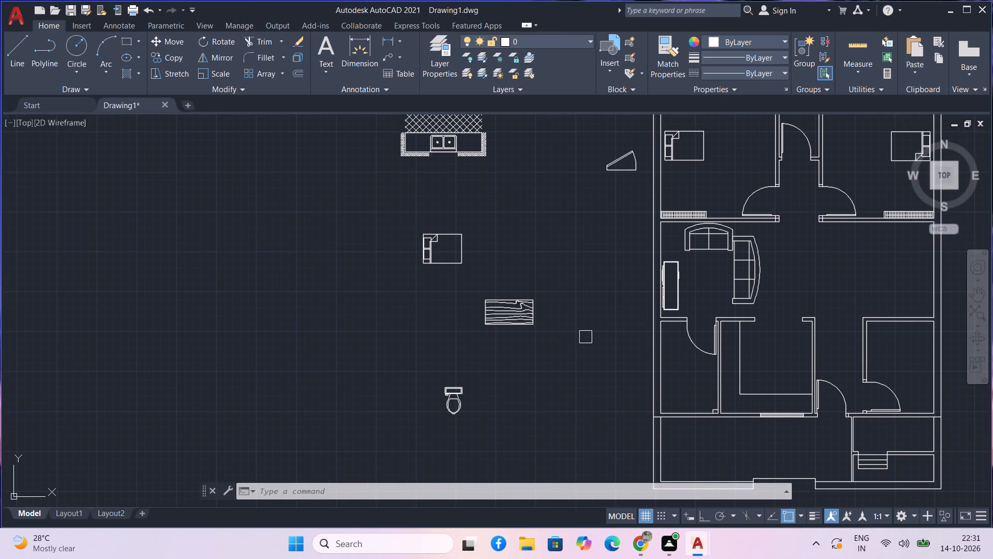
left_click_drag(572, 341, 546, 330)
left_click(509, 293)
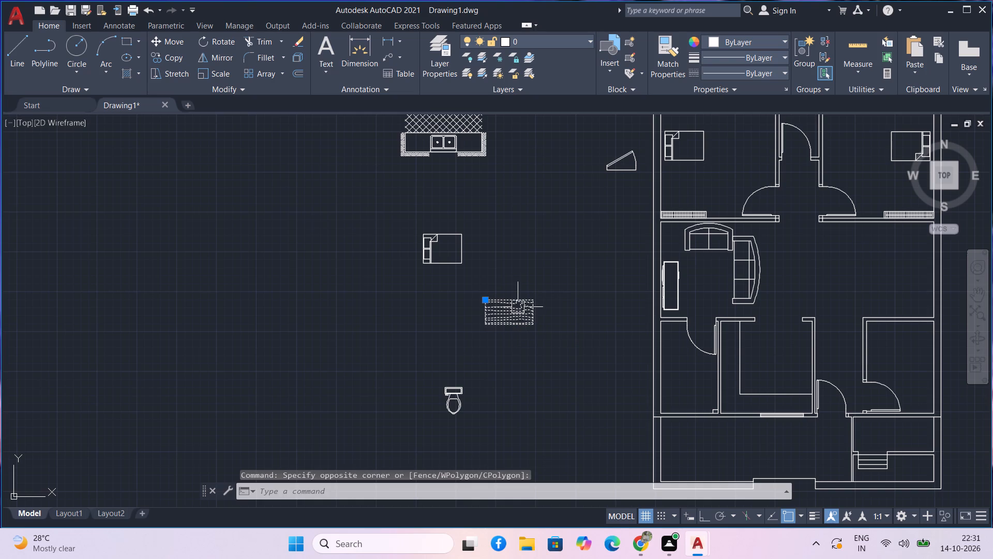
type("ro")
key("space")
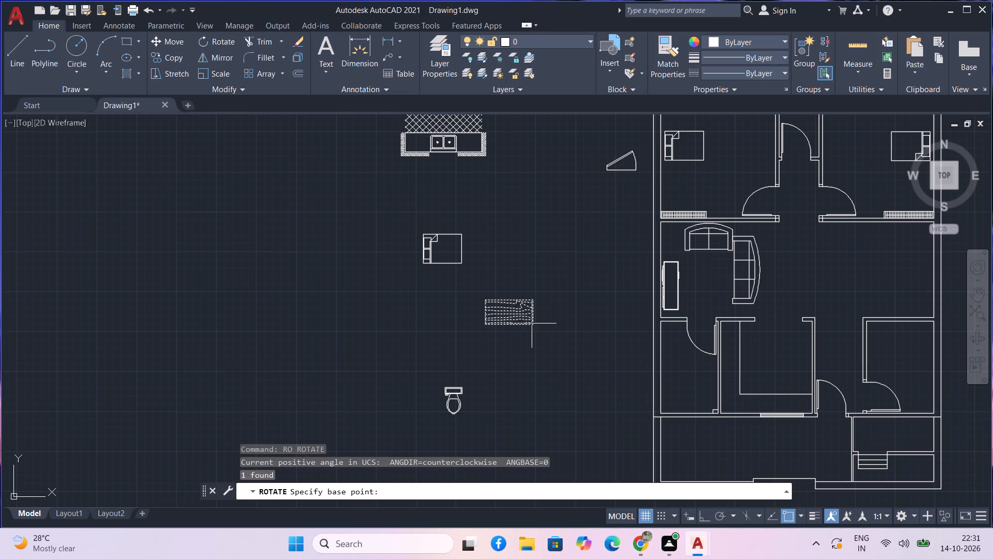
left_click_drag(533, 329, 533, 335)
key("F8")
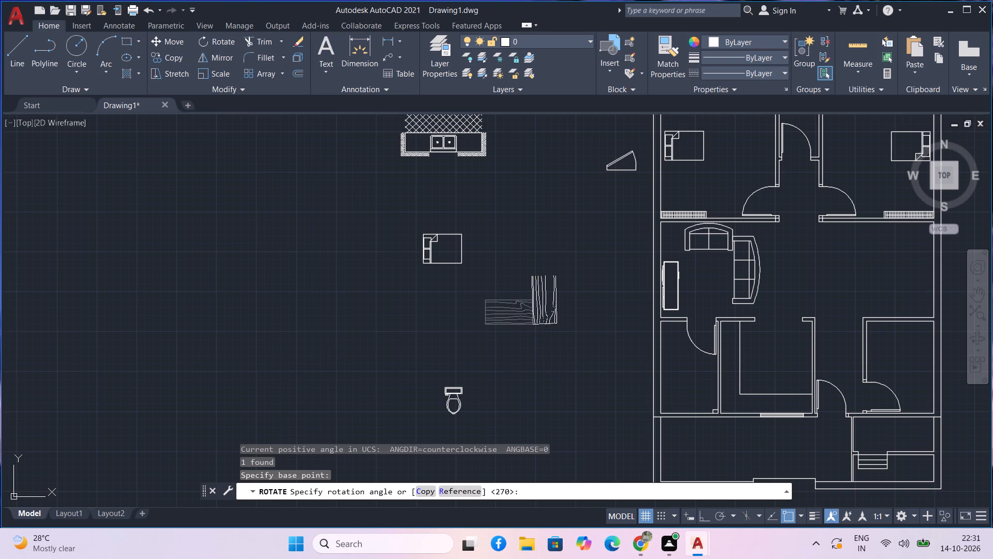
left_click(533, 343)
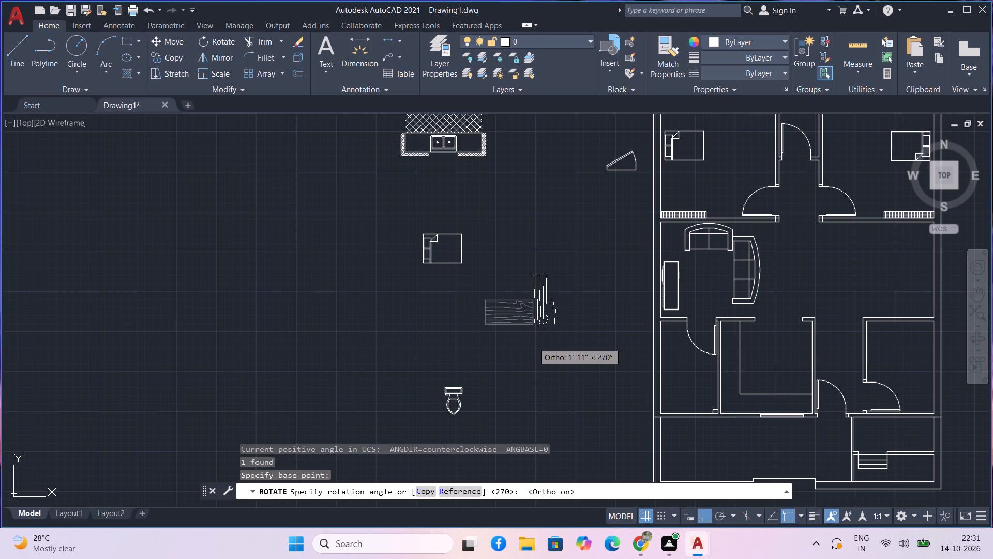
Scale the upright wood-grain table down to roughly three quarters of its size about its lower-right corner.
left_click_drag(566, 353, 565, 343)
left_click(548, 299)
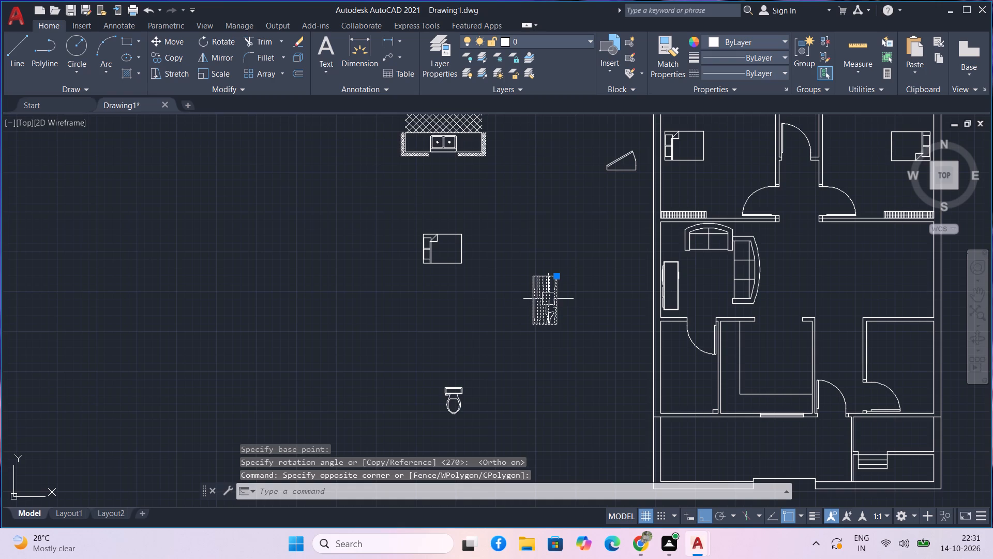
type("sc")
key("space")
scroll(556, 324, "up", 2)
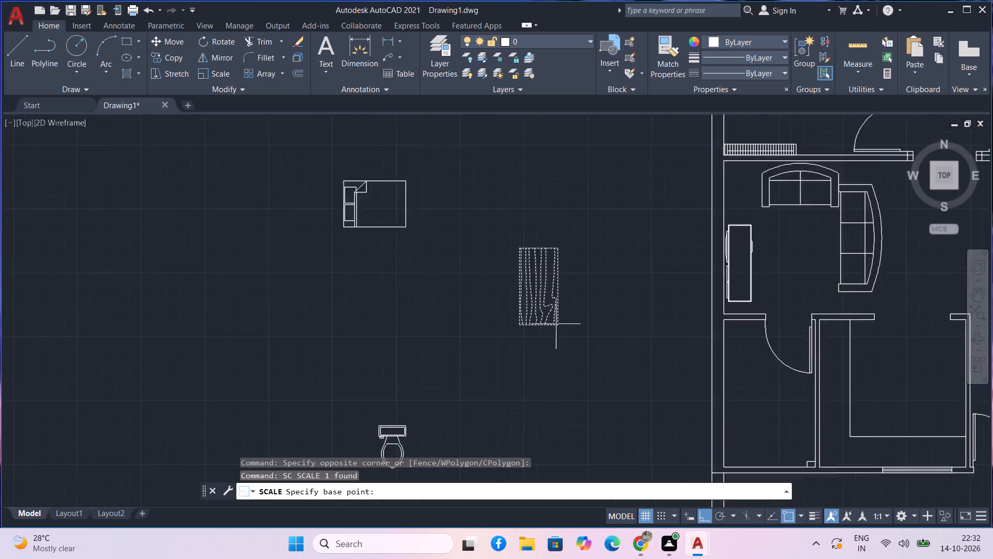
left_click(556, 326)
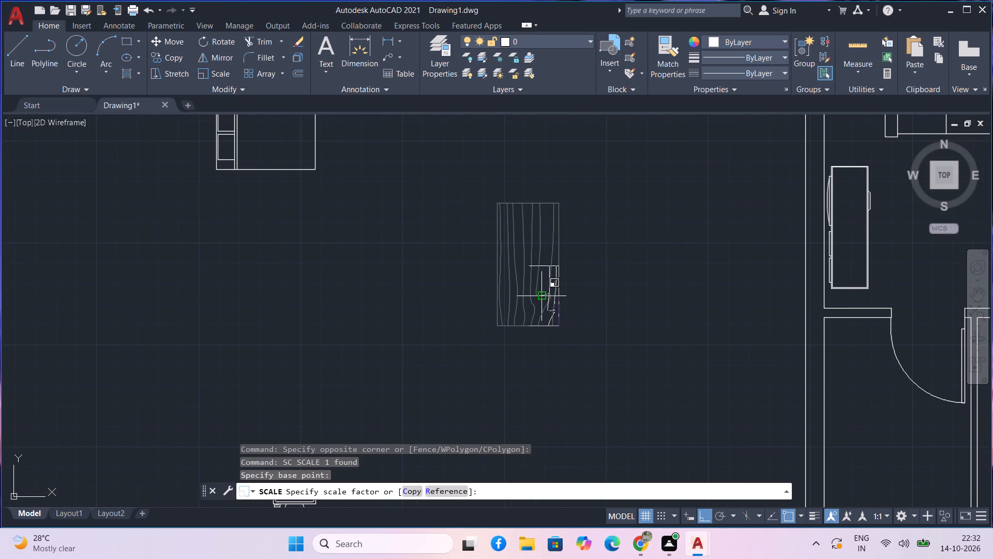
left_click(538, 286)
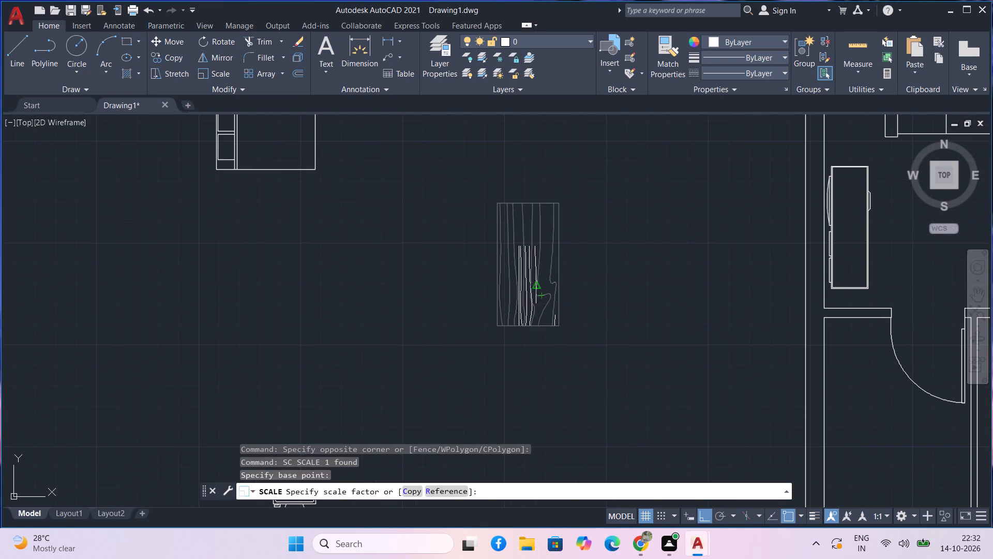
Move the wood-grain table by its lower-right corner into the living room between the TV unit and three-seat sofa, with Ortho off.
left_click_drag(565, 327, 564, 320)
left_click(528, 249)
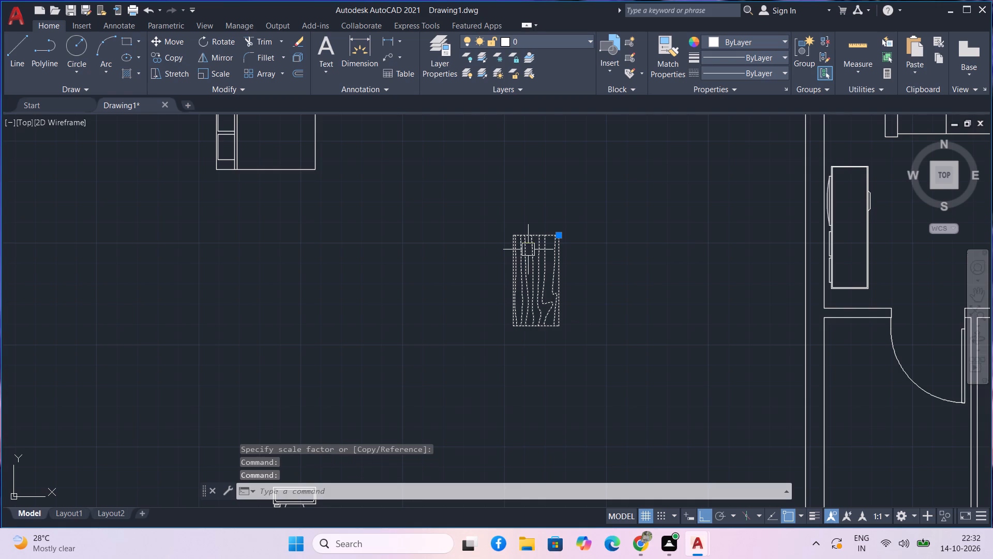
type("m")
key("space")
left_click(561, 326)
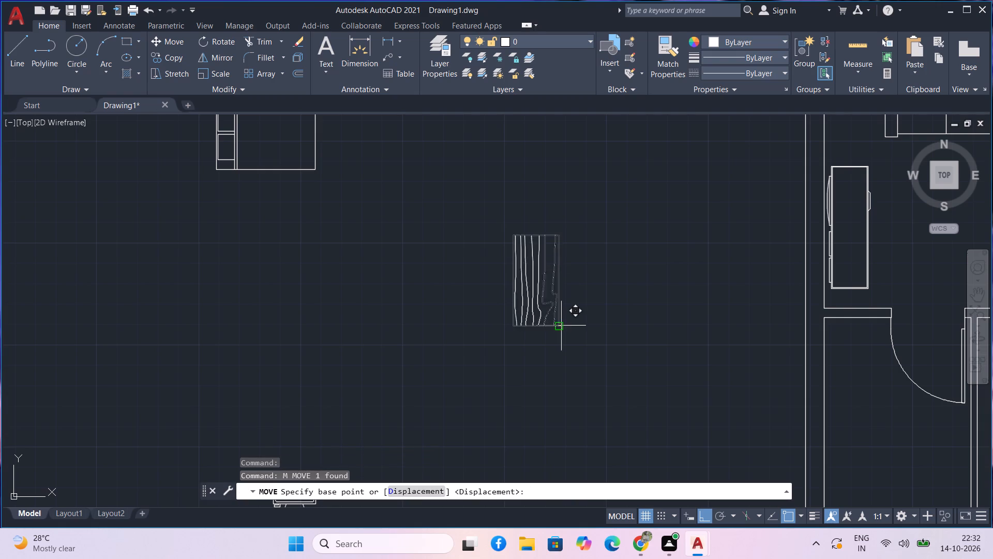
scroll(665, 306, "down", 2)
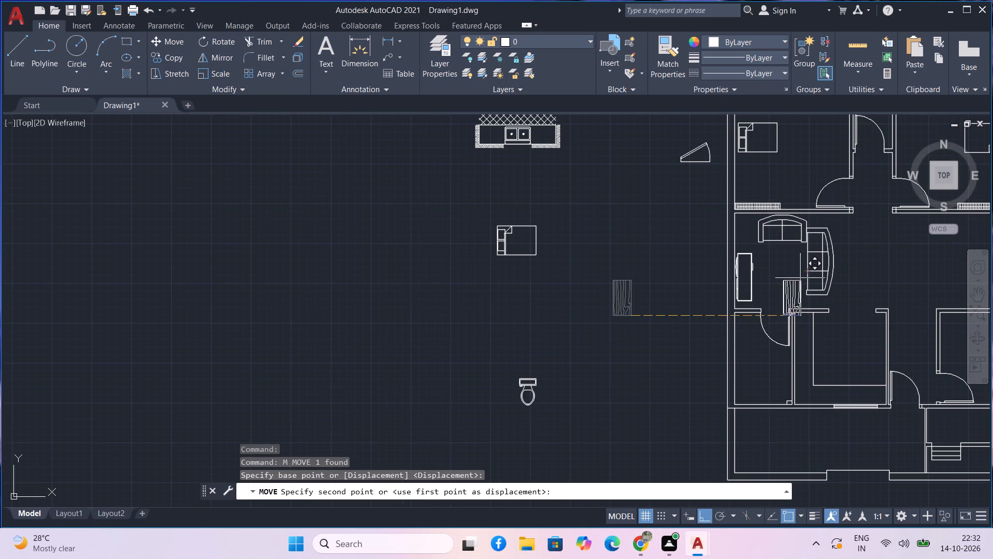
key("F8")
scroll(794, 283, "up", 2)
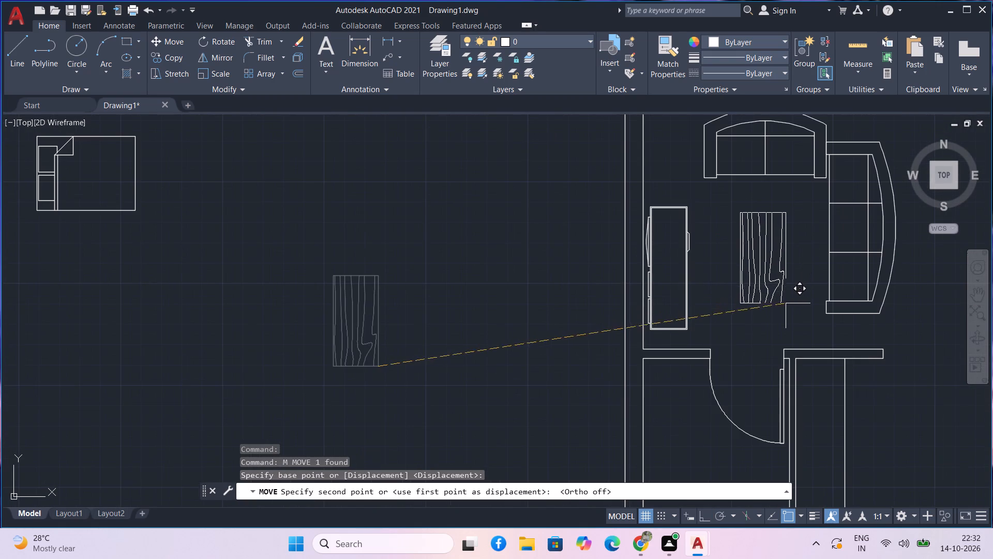
left_click(787, 304)
Move the toilet block from outside the plan into the small bathroom between the two upper bedrooms.
scroll(786, 304, "down", 2)
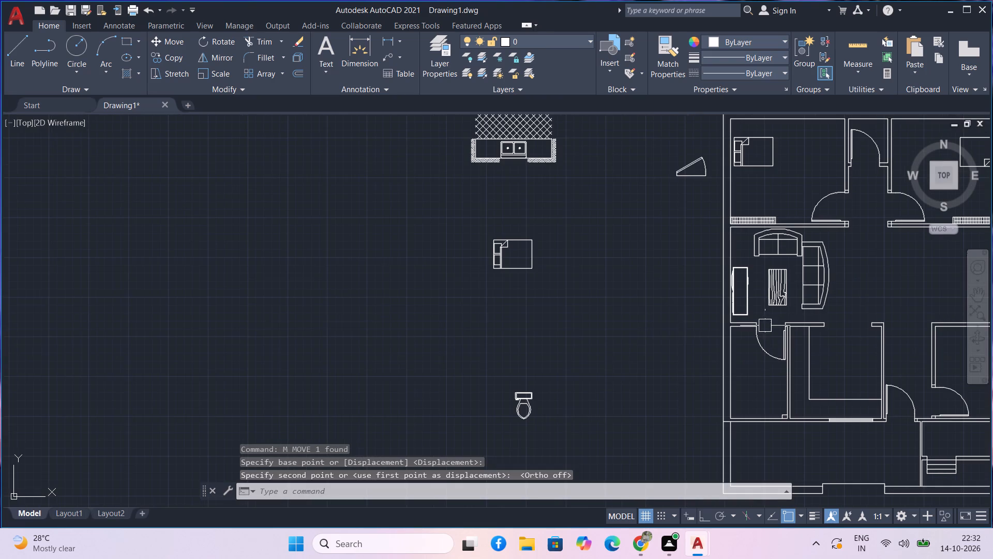
middle_click_drag(622, 338, 614, 313)
middle_click_drag(578, 386, 576, 368)
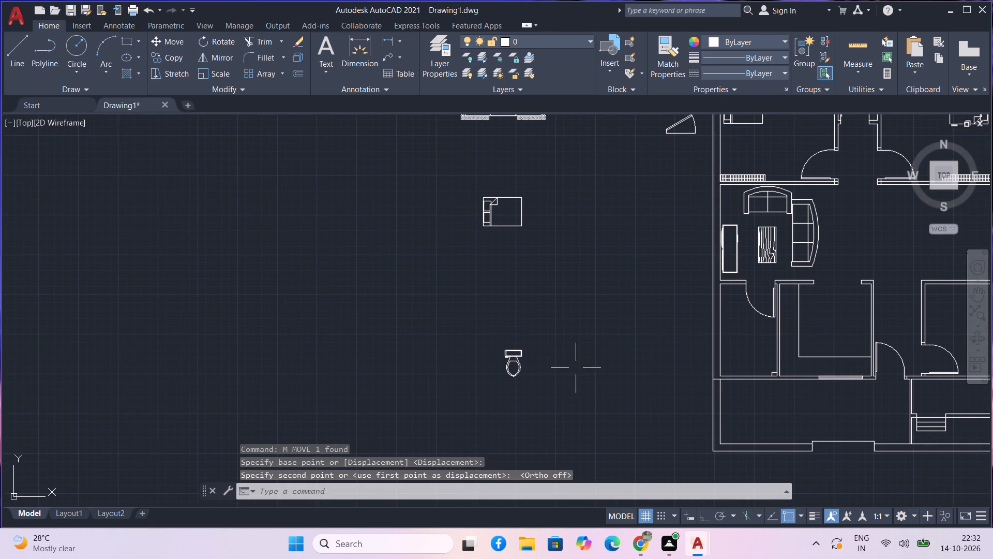
left_click(576, 372)
left_click(496, 351)
type("m")
key("space")
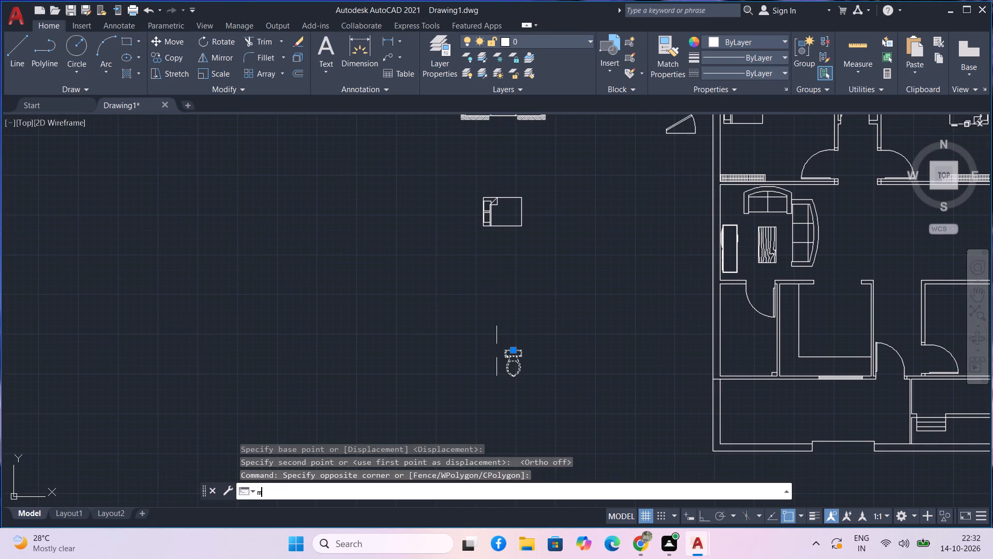
left_click(523, 368)
scroll(659, 349, "down", 3)
middle_click_drag(659, 350, 529, 377)
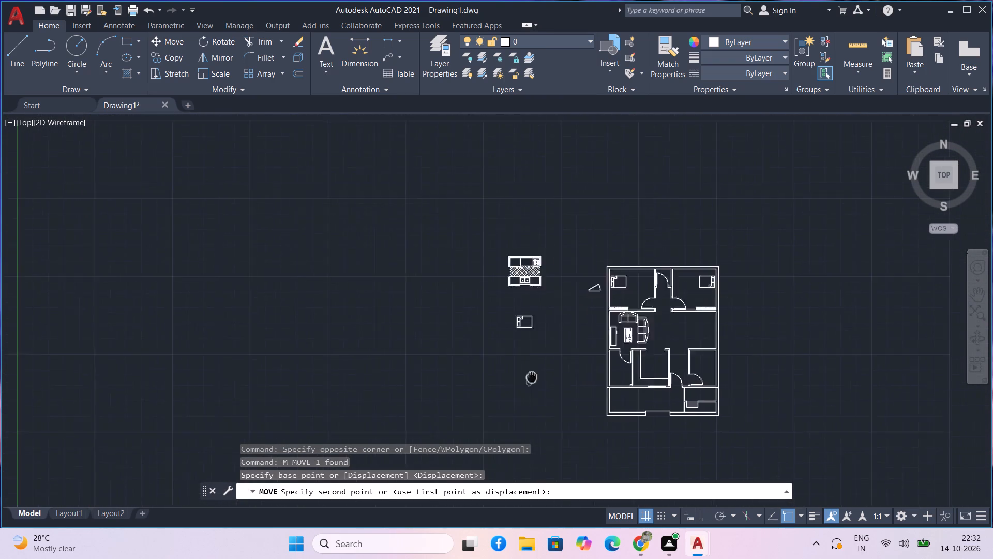
middle_click_drag(529, 377, 462, 375)
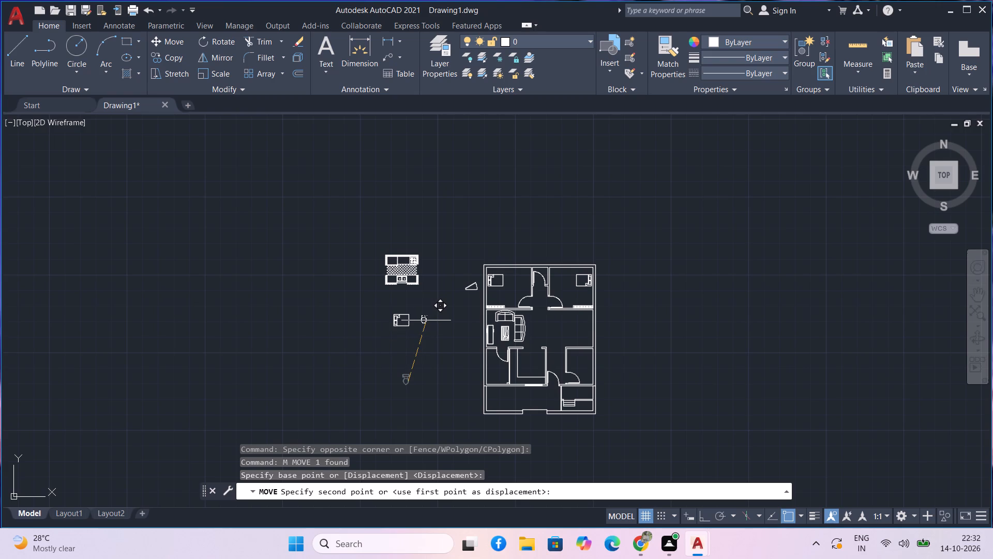
scroll(546, 282, "up", 4)
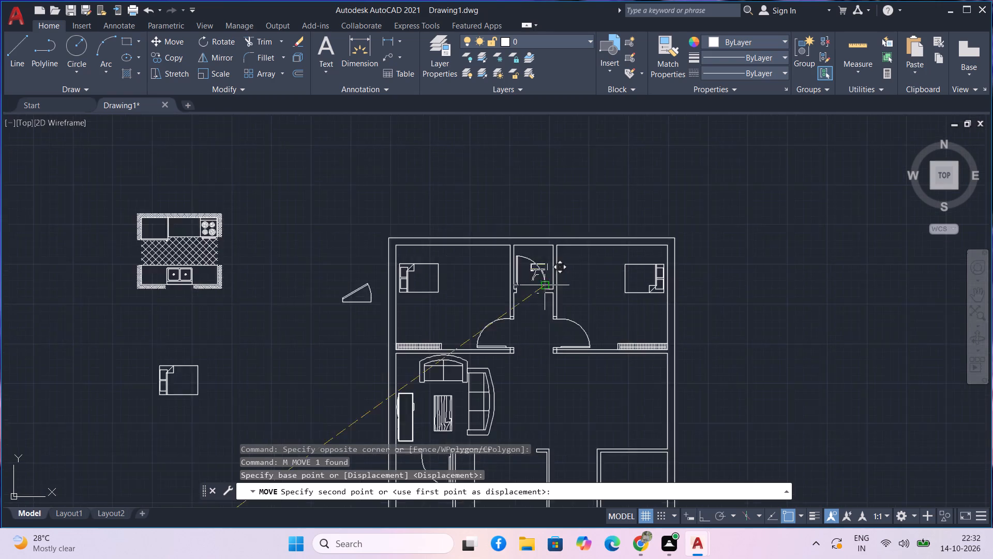
scroll(548, 272, "up", 1)
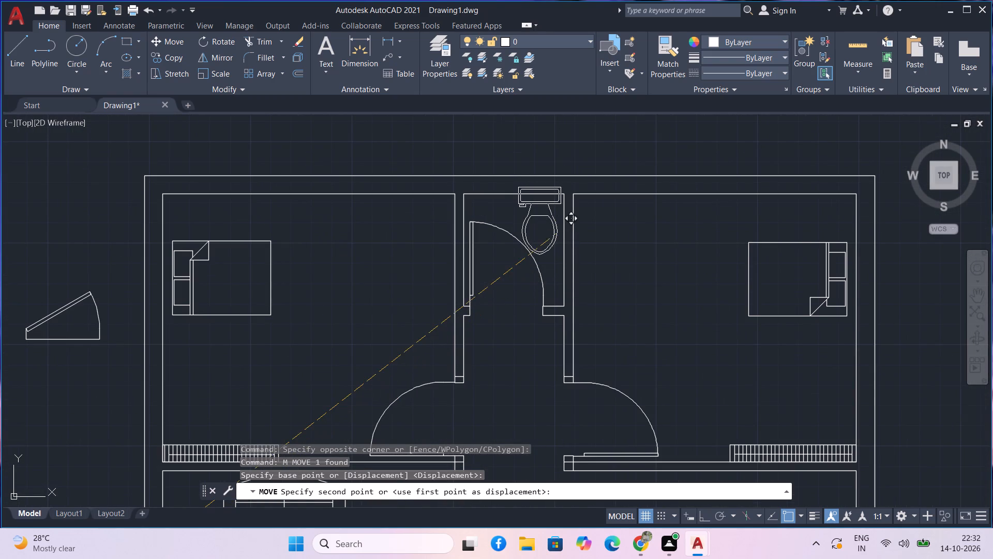
scroll(556, 237, "up", 2)
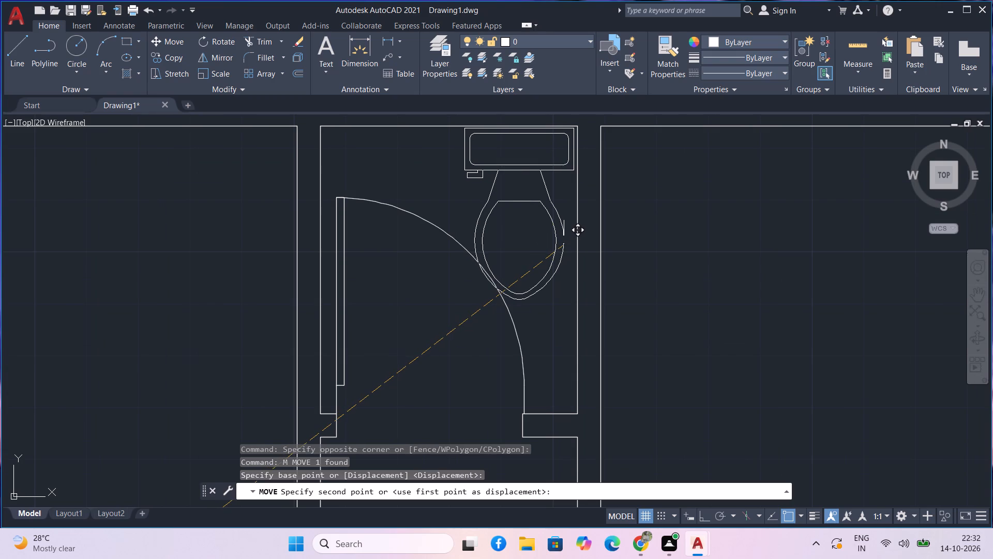
left_click(564, 245)
Scale the toilet down to roughly two thirds of its size about the front tip of its bowl.
left_click_drag(567, 291, 561, 285)
left_click(553, 270)
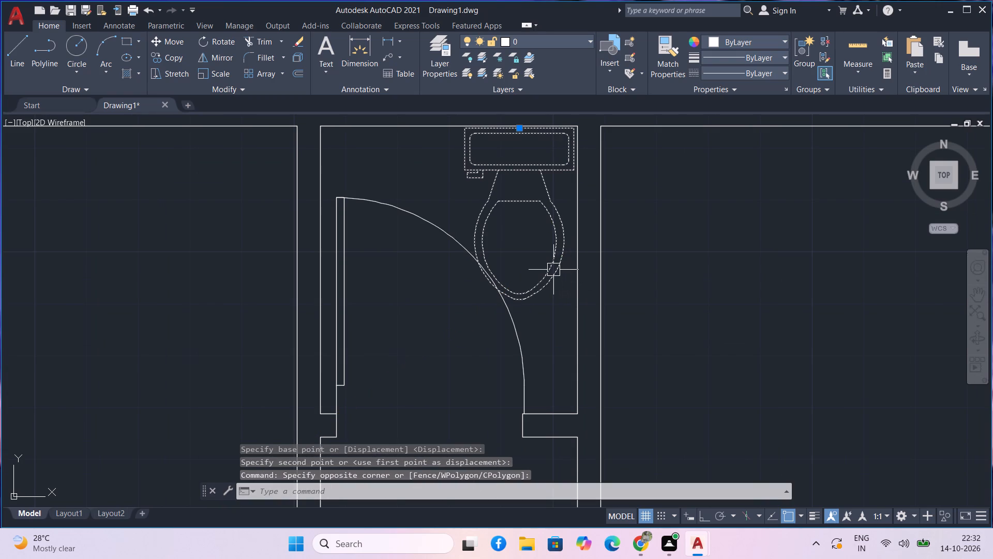
type("sc")
key("space")
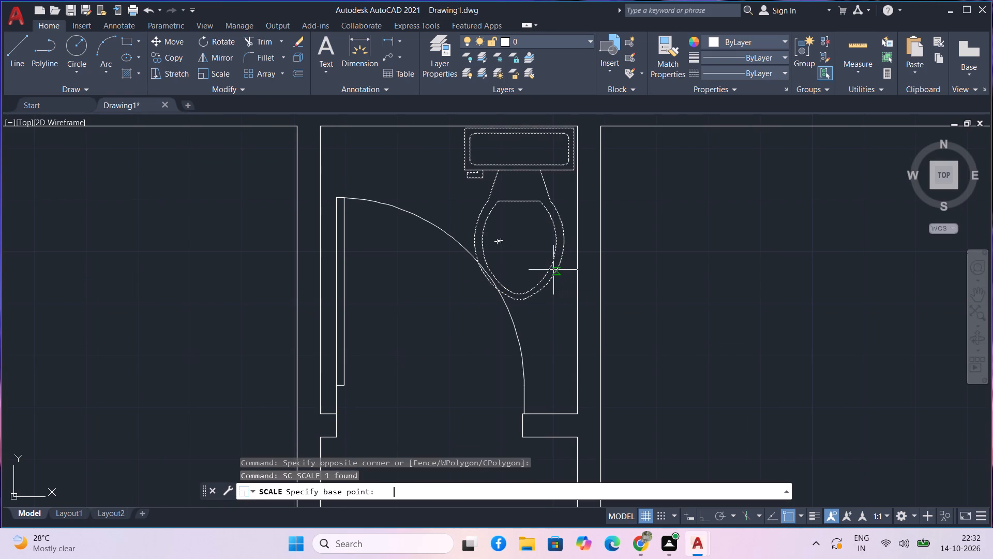
left_click(521, 301)
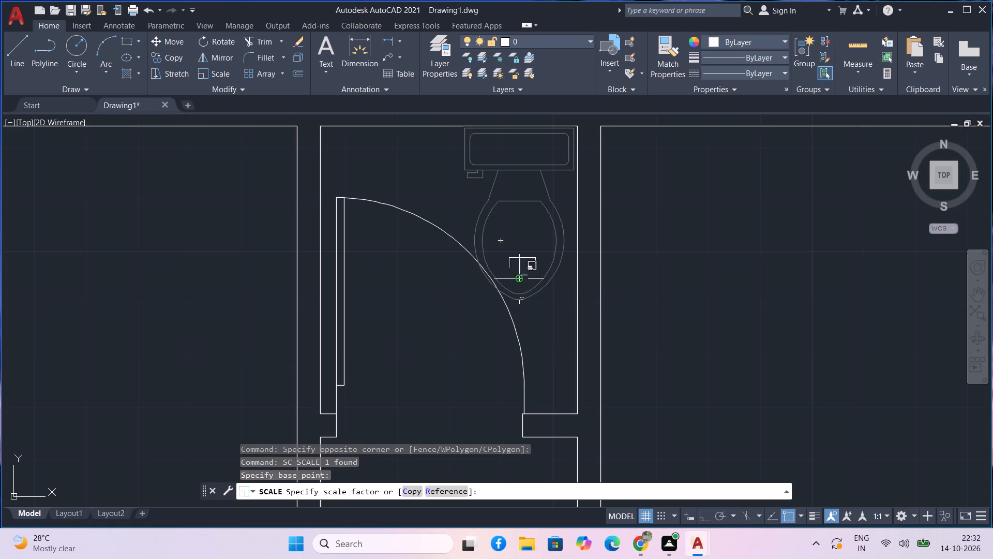
left_click(531, 244)
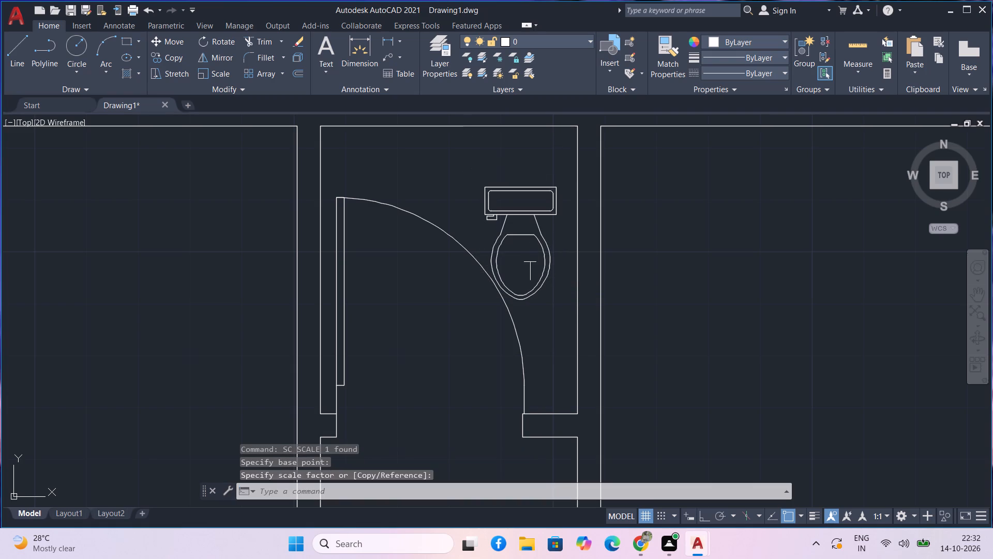
Move the toilet by its tank's upper-right corner into the upper-right corner of the small bathroom.
left_click_drag(559, 308, 556, 300)
left_click(539, 275)
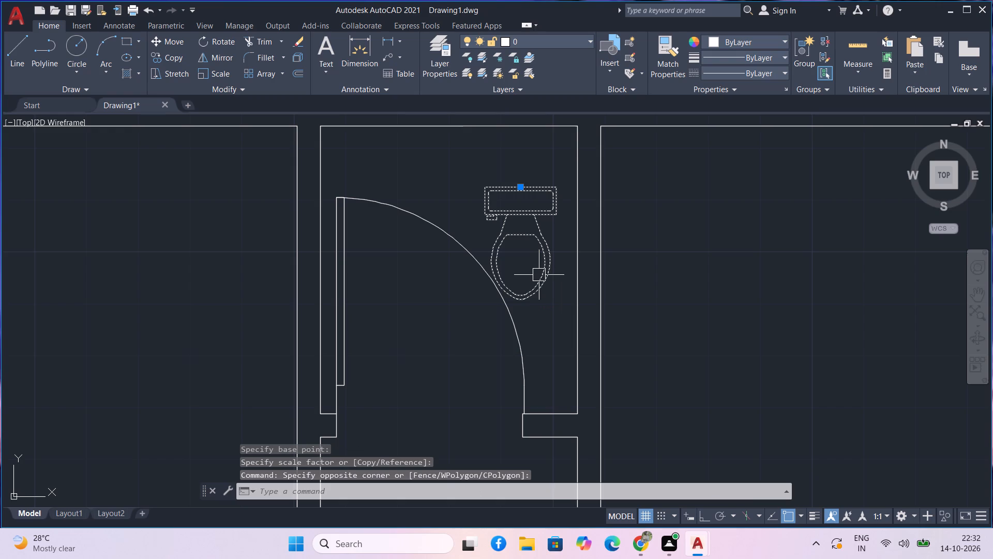
type("m")
key("space")
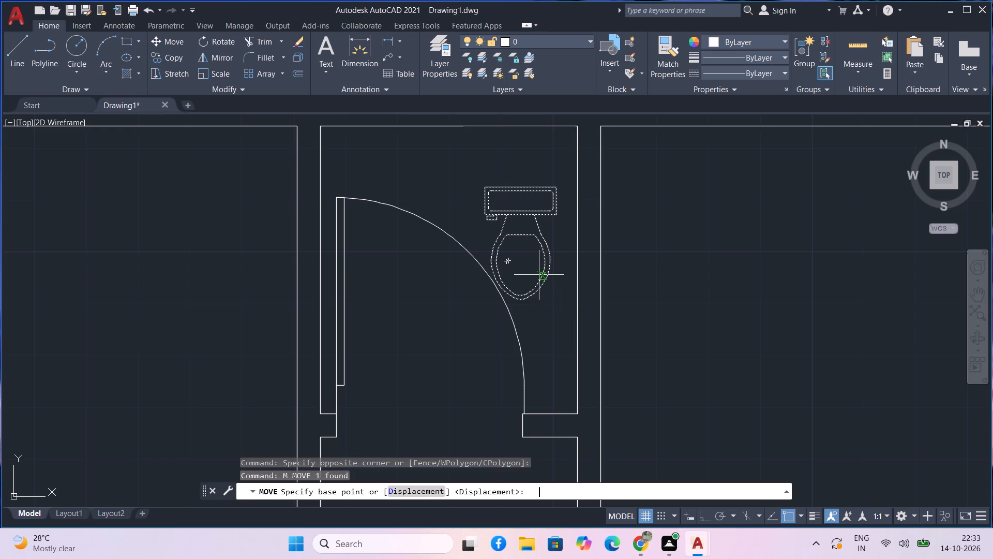
left_click(560, 193)
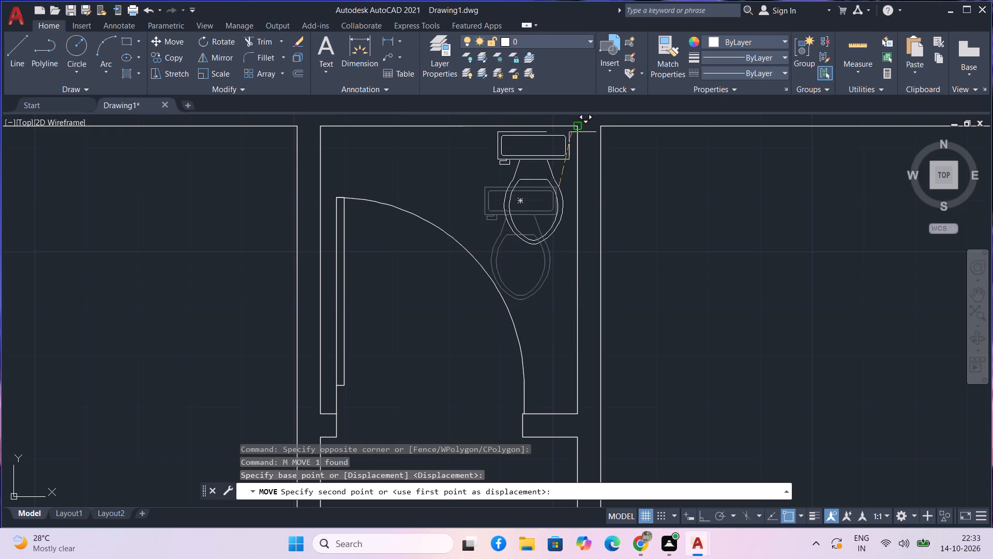
left_click(575, 129)
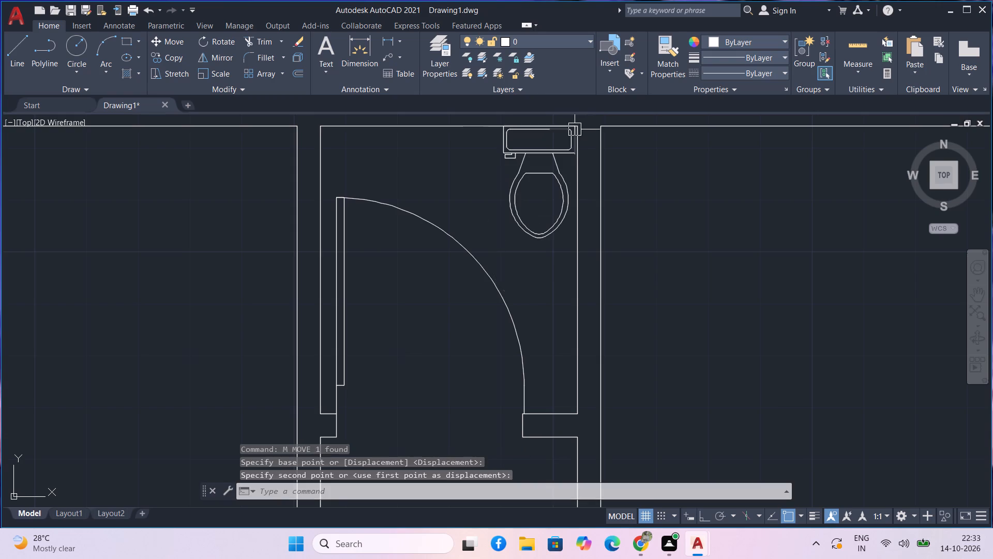
Copy the toilet from the upper bathroom into the lower-right room, near that room's upper-right corner.
scroll(570, 193, "down", 1)
scroll(606, 264, "down", 1)
middle_click_drag(610, 273, 500, 200)
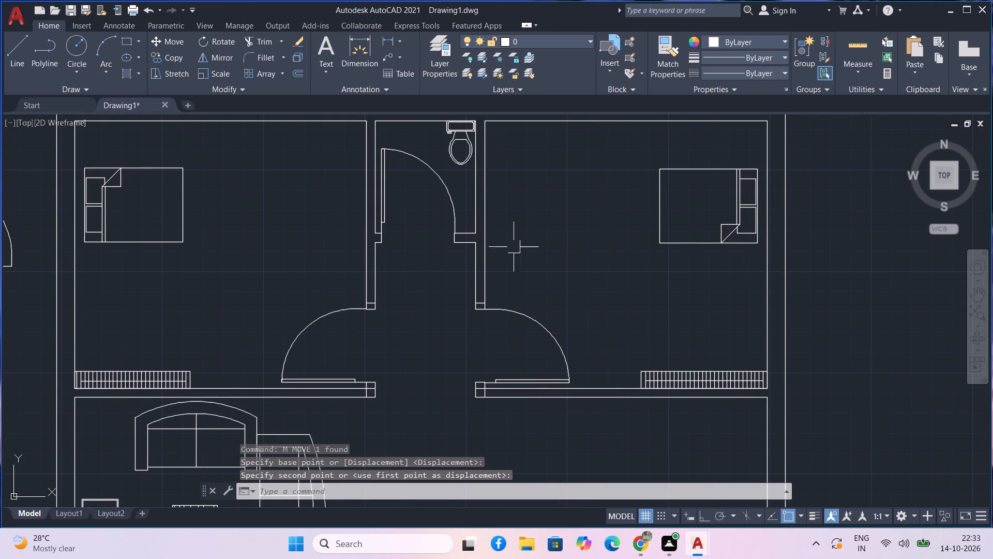
middle_click(555, 275)
scroll(458, 182, "up", 1)
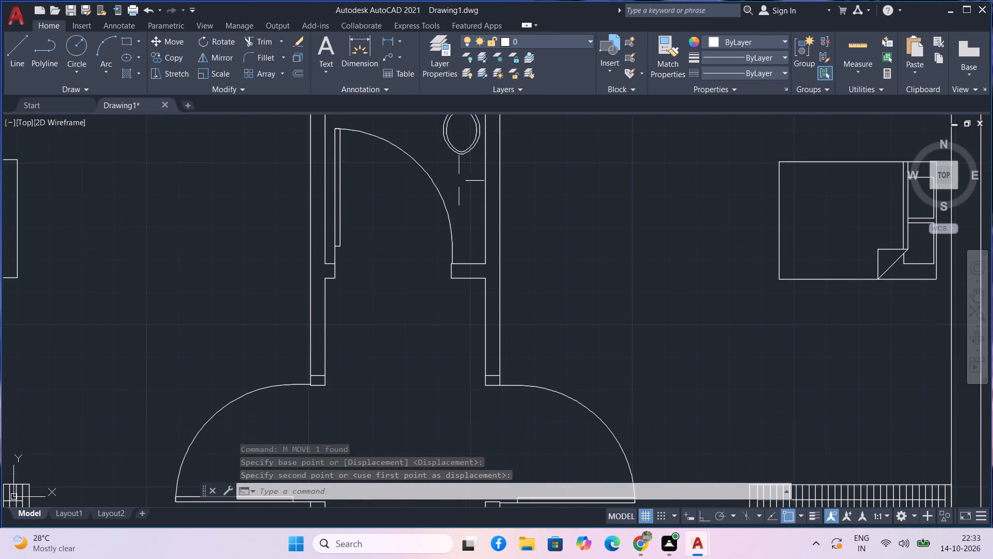
middle_click_drag(461, 166, 457, 242)
left_click_drag(458, 239, 458, 236)
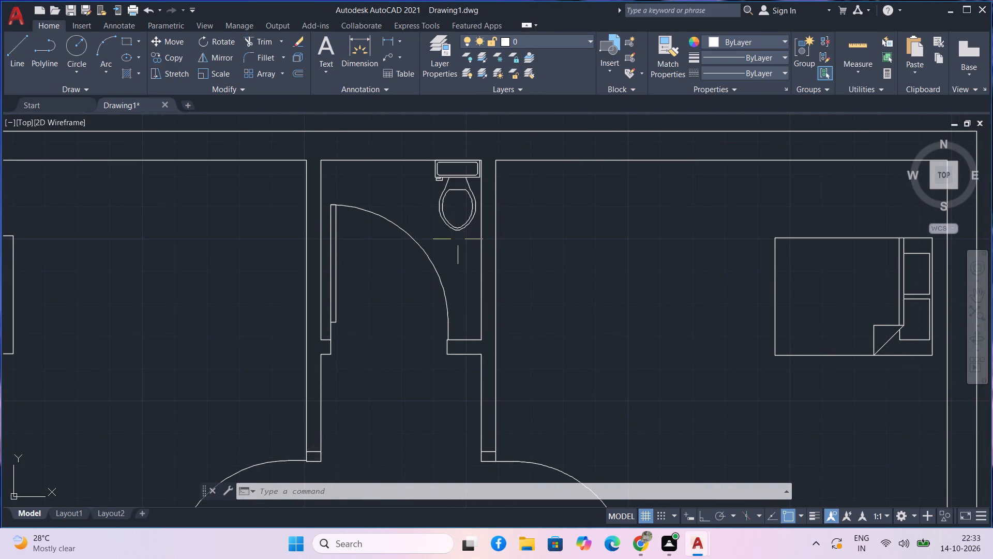
left_click_drag(458, 236, 458, 224)
left_click(448, 213)
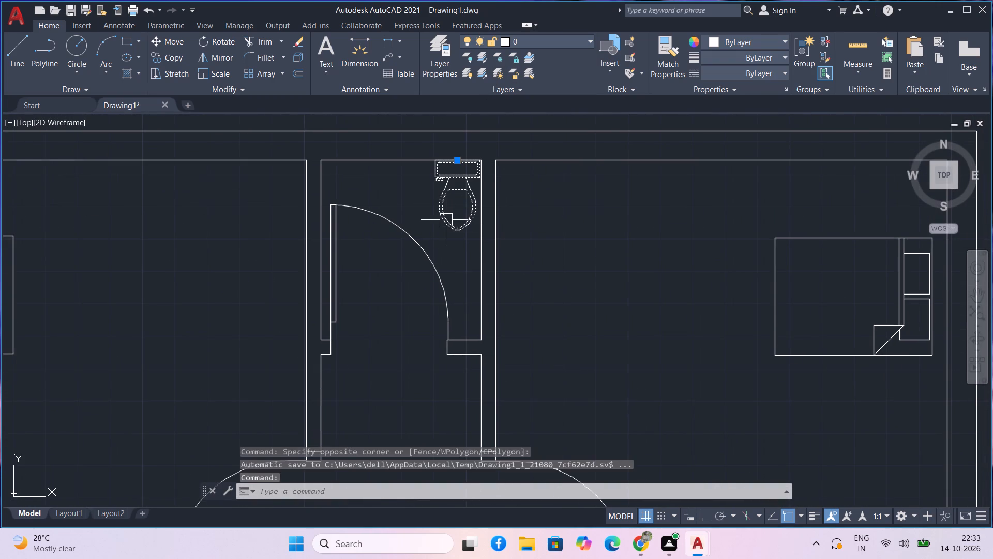
type("co")
key("space")
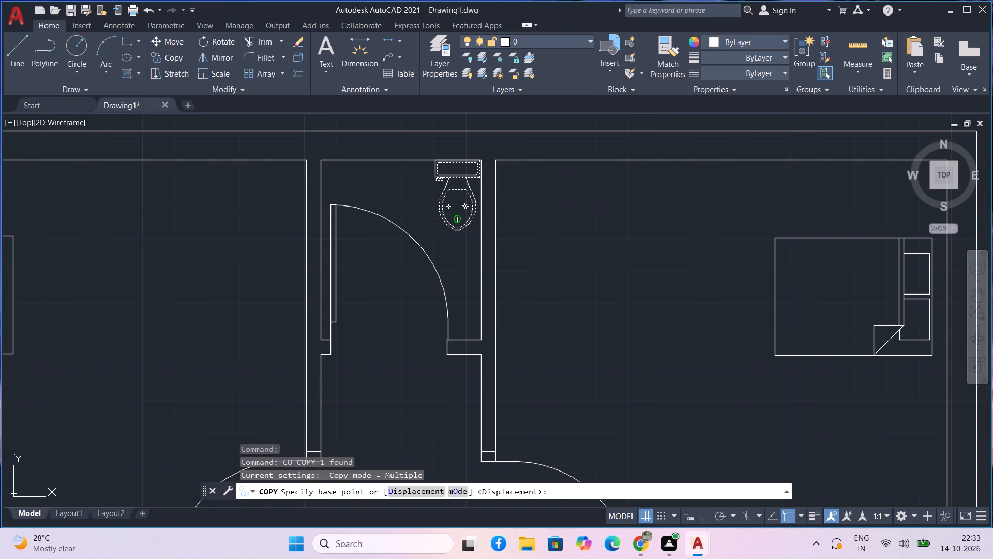
left_click(464, 234)
scroll(482, 279, "down", 3)
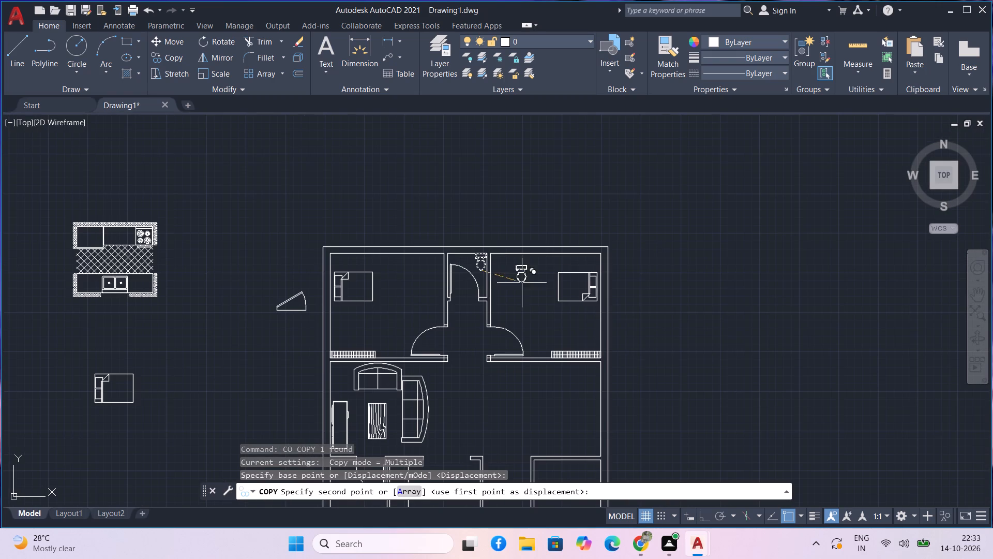
middle_click_drag(684, 394, 627, 210)
middle_click_drag(624, 284, 606, 259)
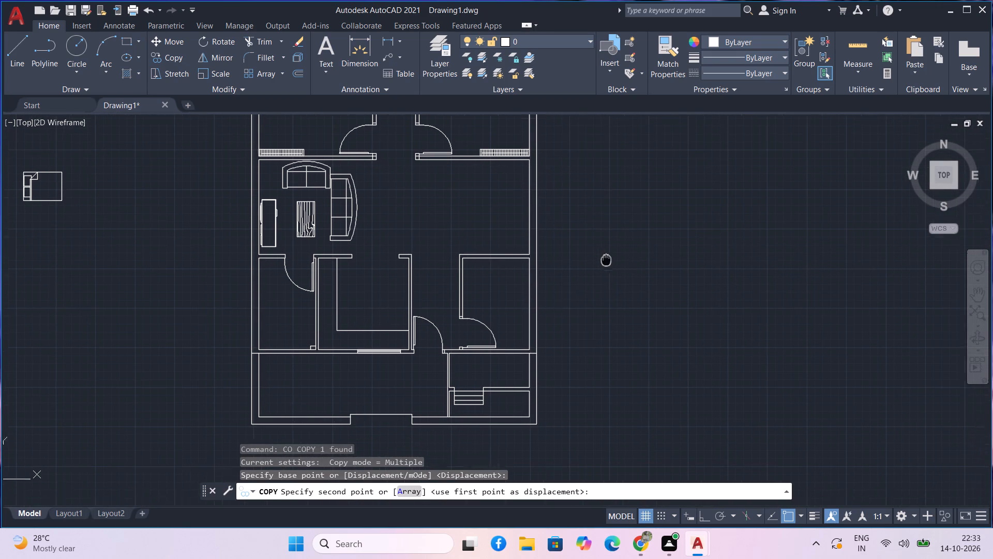
middle_click_drag(606, 259, 605, 258)
middle_click_drag(504, 287, 498, 281)
scroll(498, 281, "up", 1)
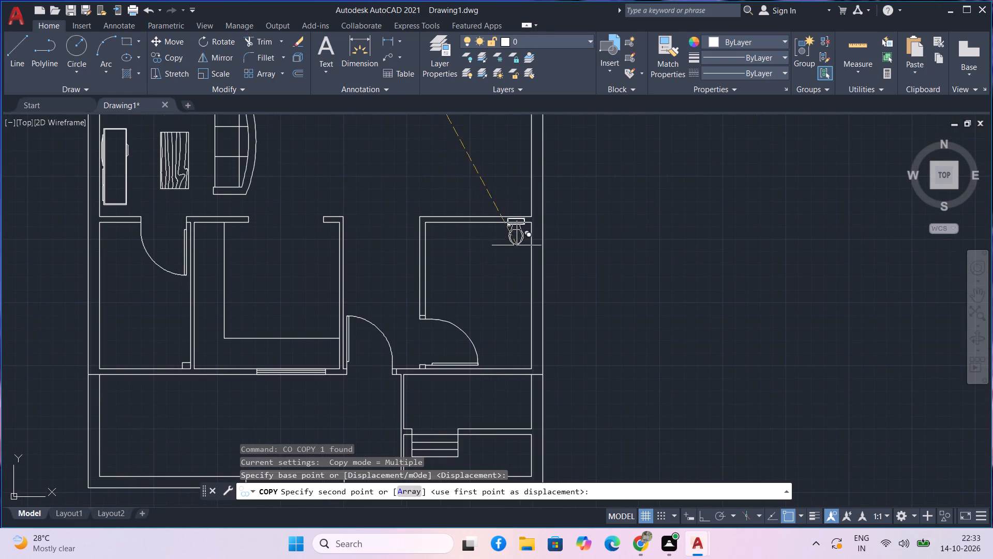
scroll(517, 255, "up", 1)
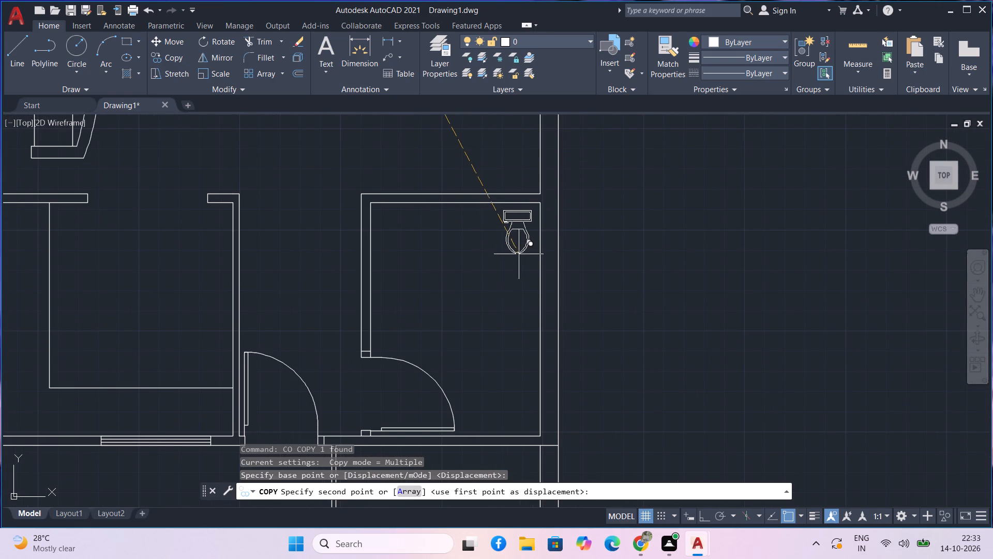
left_click(506, 269)
key("Escape")
Rotate the copied toilet 270° about the front of its bowl with Ortho on, so its tank faces the right-hand outer wall.
left_click_drag(522, 277, 515, 271)
left_click(502, 260)
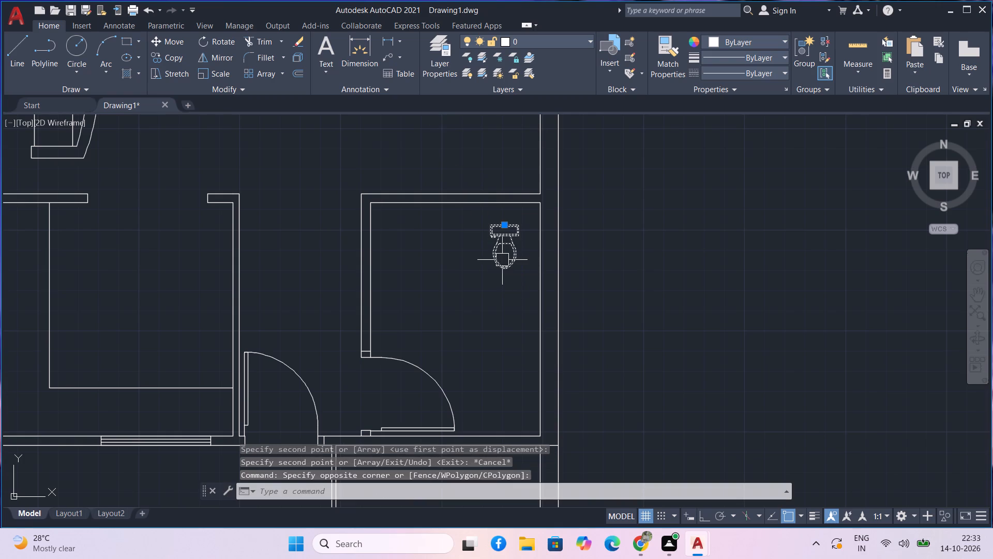
type("ro")
key("space")
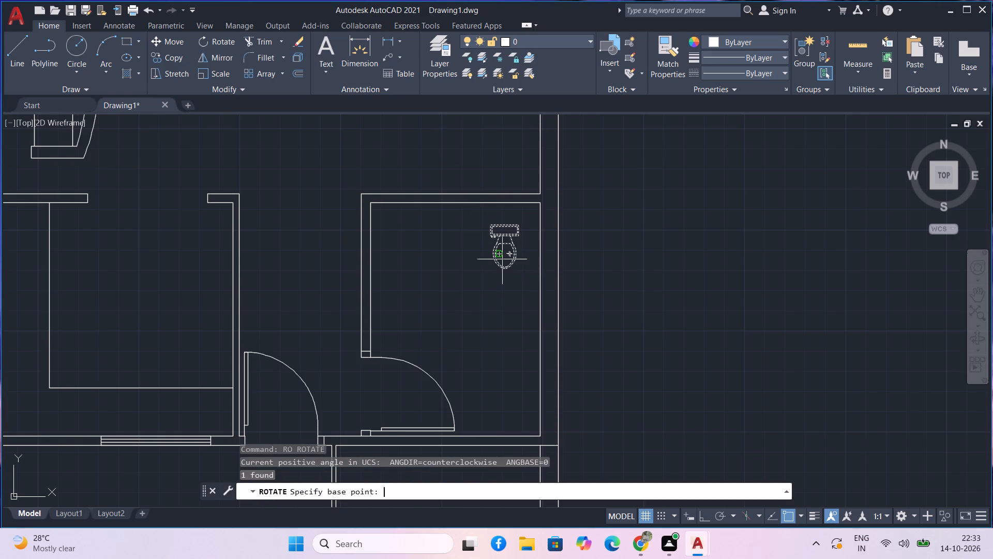
left_click(506, 270)
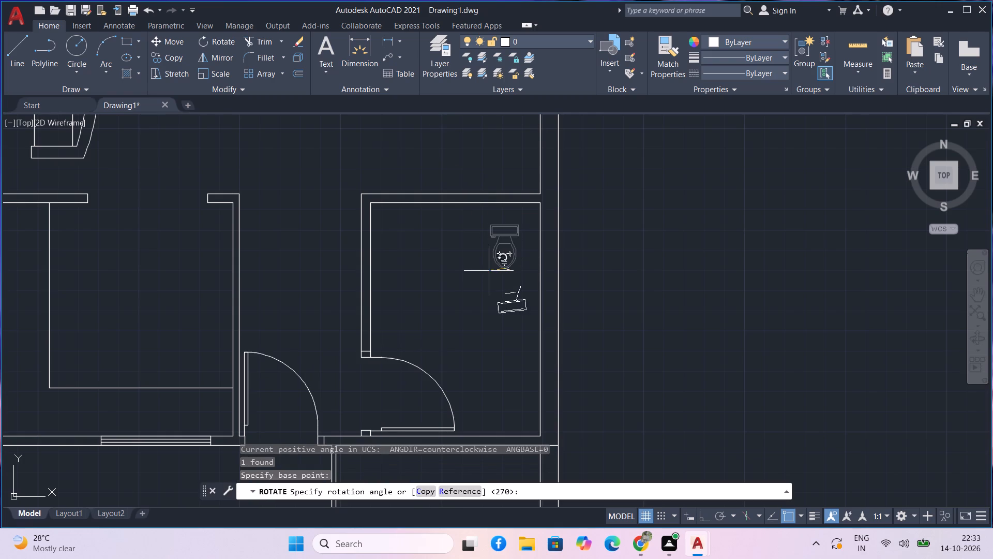
key("F8")
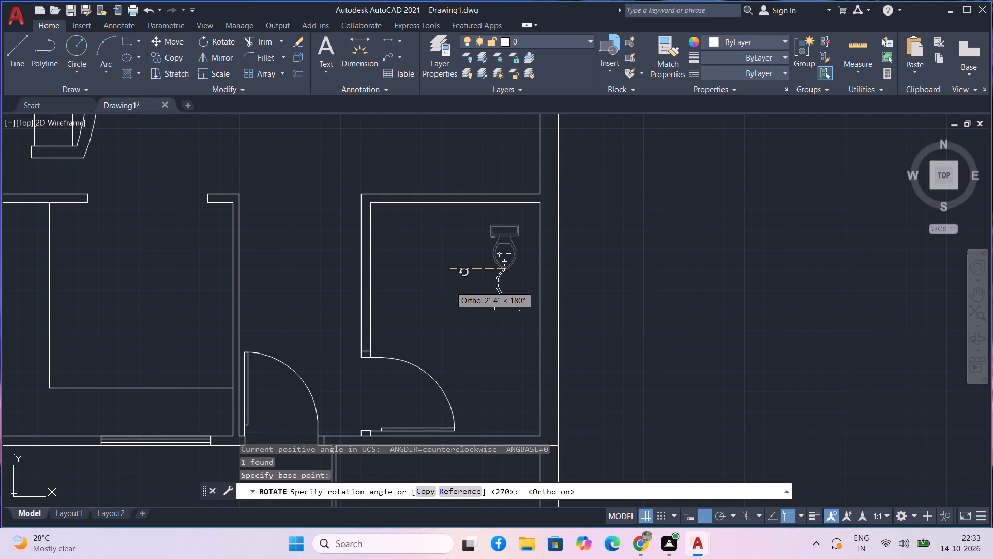
left_click(457, 348)
Move the rotated toilet into the bathroom's lower-right corner with Ortho off, its tank against the outer wall.
left_click_drag(523, 292, 518, 279)
left_click(511, 269)
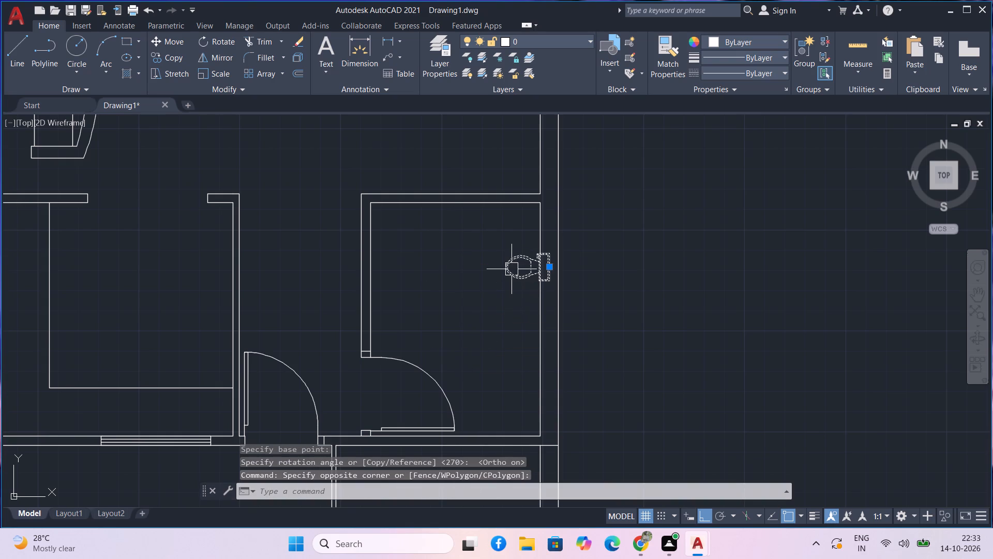
type("m")
key("space")
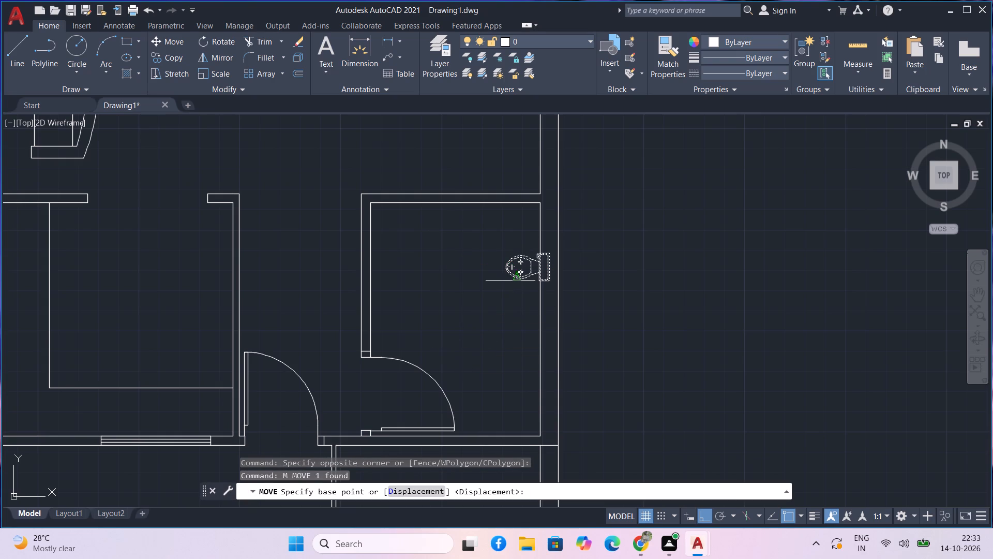
left_click(510, 281)
key("F8")
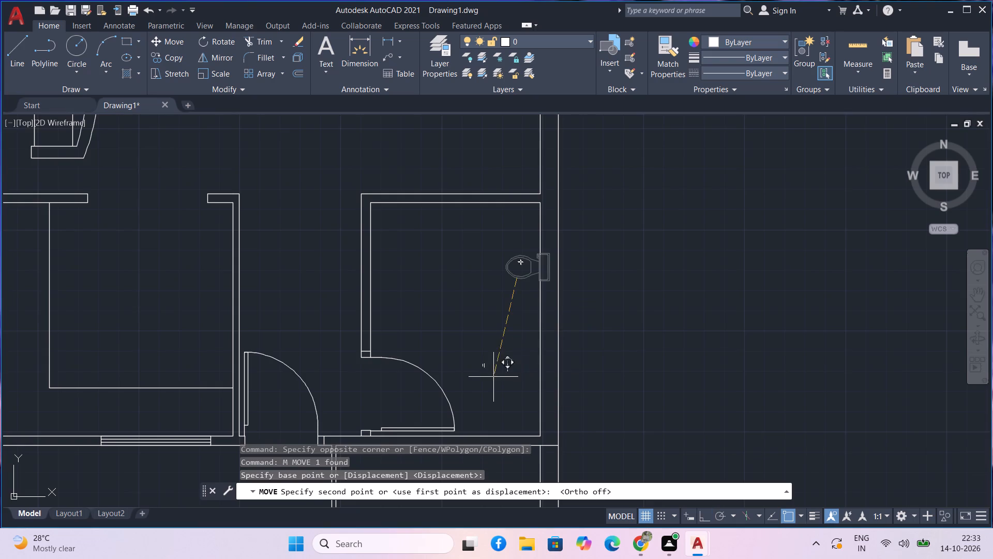
middle_click_drag(494, 367, 474, 293)
scroll(472, 321, "up", 2)
middle_click_drag(471, 321, 454, 264)
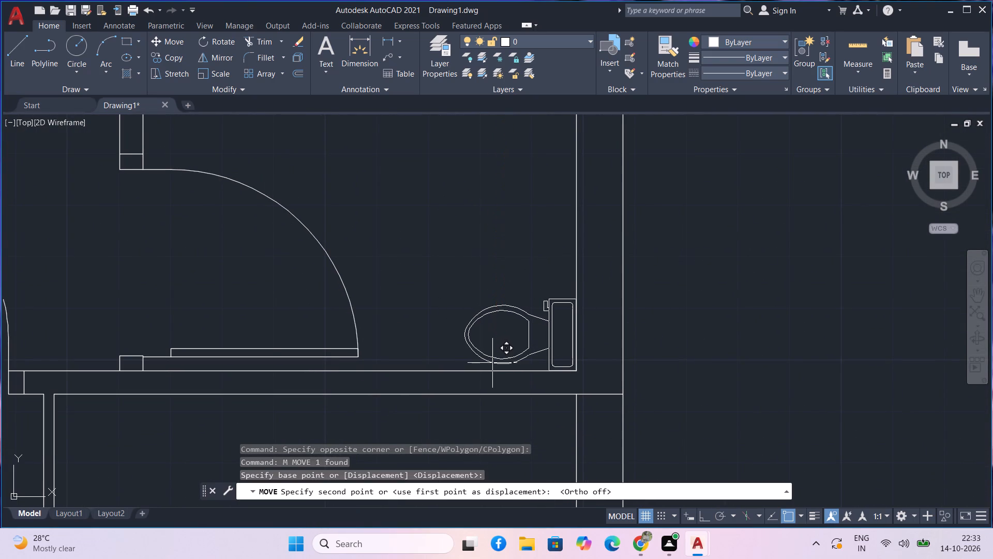
left_click(492, 363)
Insert the Bath Tub - 26 x 60 in. block from House Designer.dwg in the empty space to the right of the plan.
scroll(506, 263, "down", 1)
middle_click_drag(506, 254, 494, 241)
middle_click(494, 241)
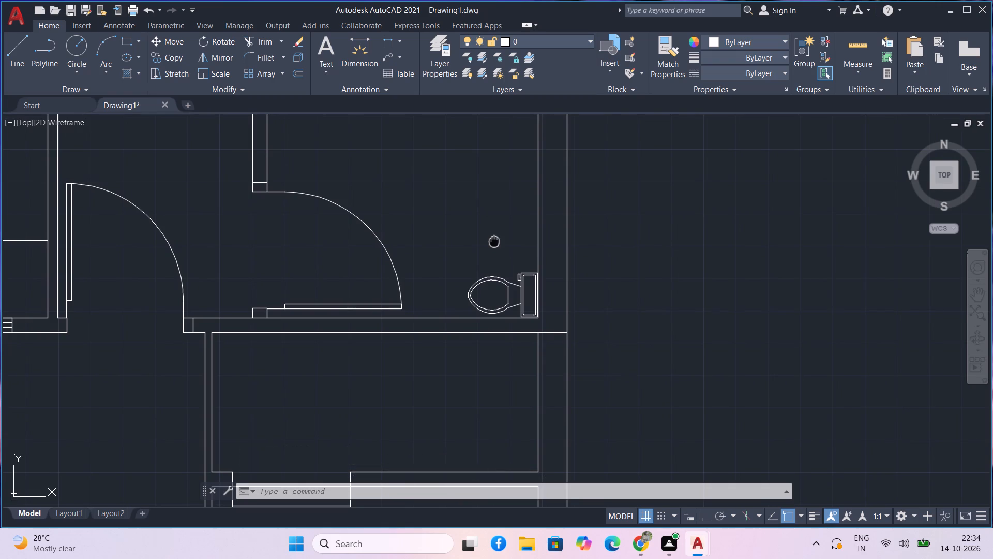
scroll(494, 241, "down", 2)
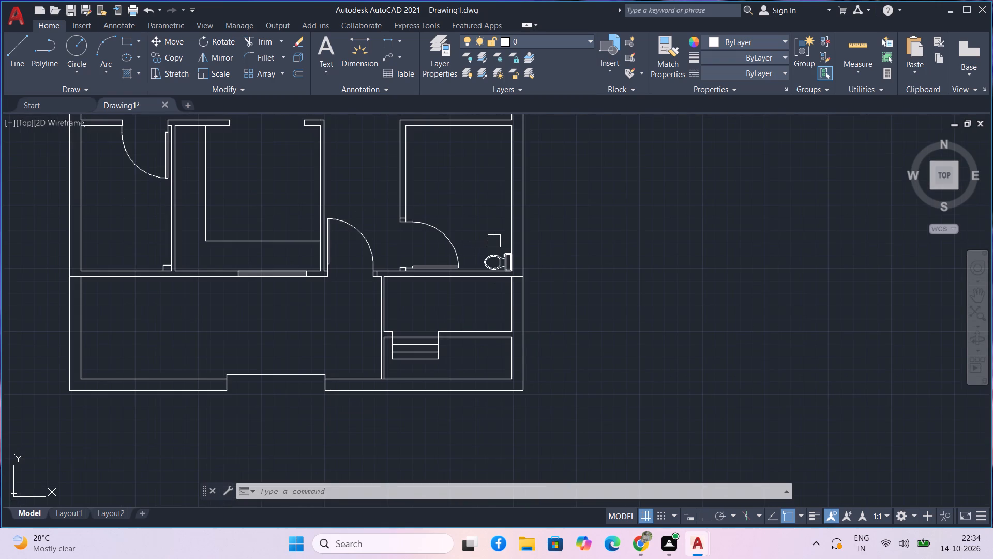
key("ctrl+2")
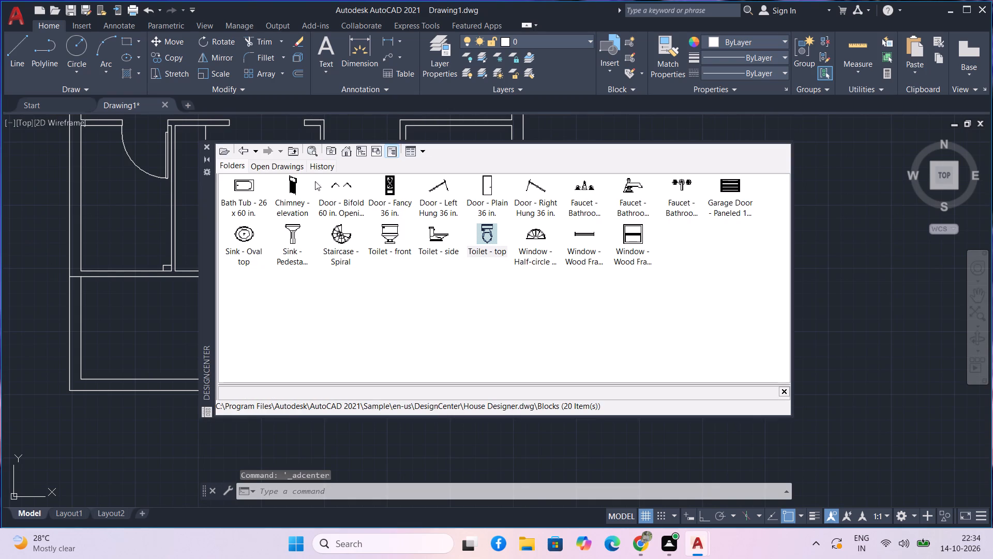
left_click_drag(239, 182, 877, 330)
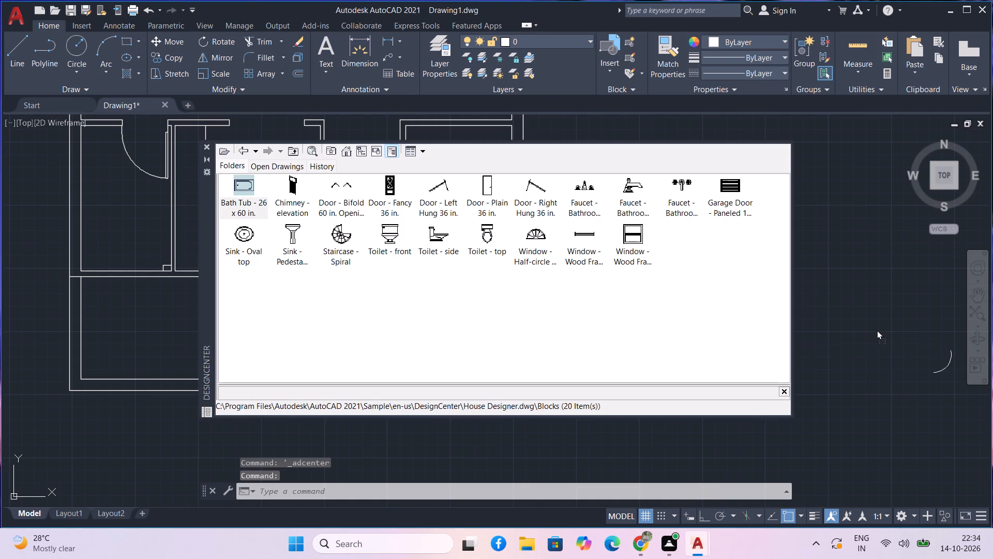
left_click_drag(877, 330, 845, 321)
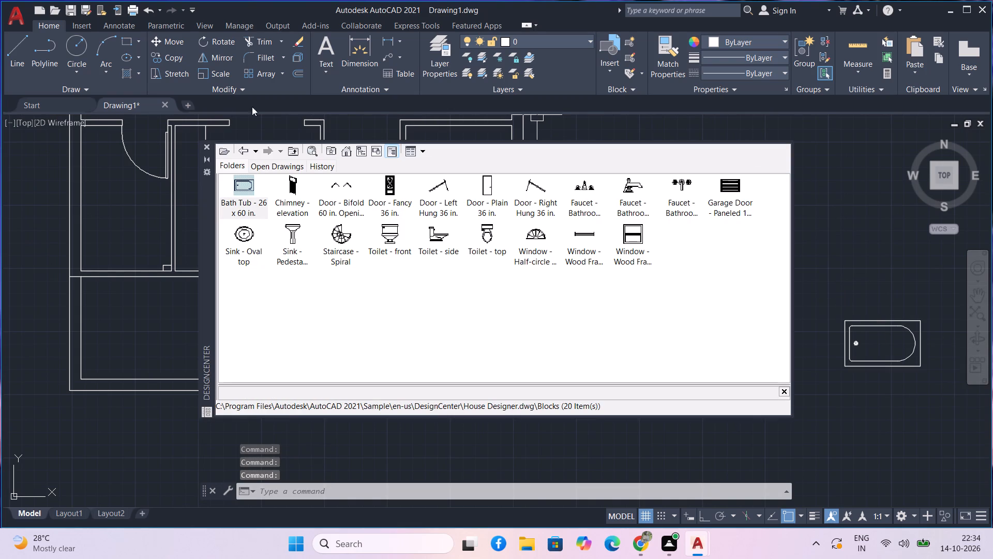
left_click(208, 149)
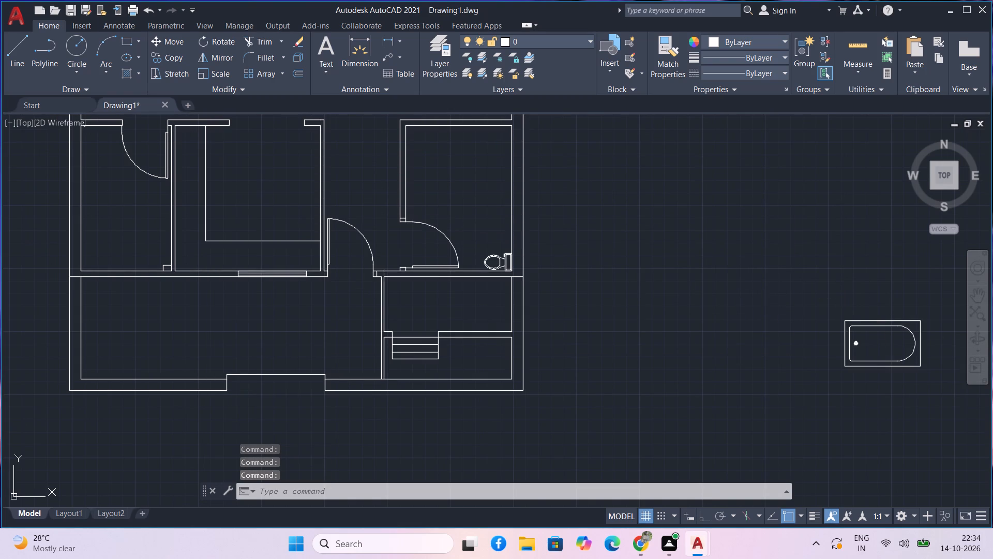
Rotate the bathtub 180° about its lower-left corner with Ortho on.
left_click_drag(878, 374, 874, 370)
left_click(804, 319)
type("ro")
key("space")
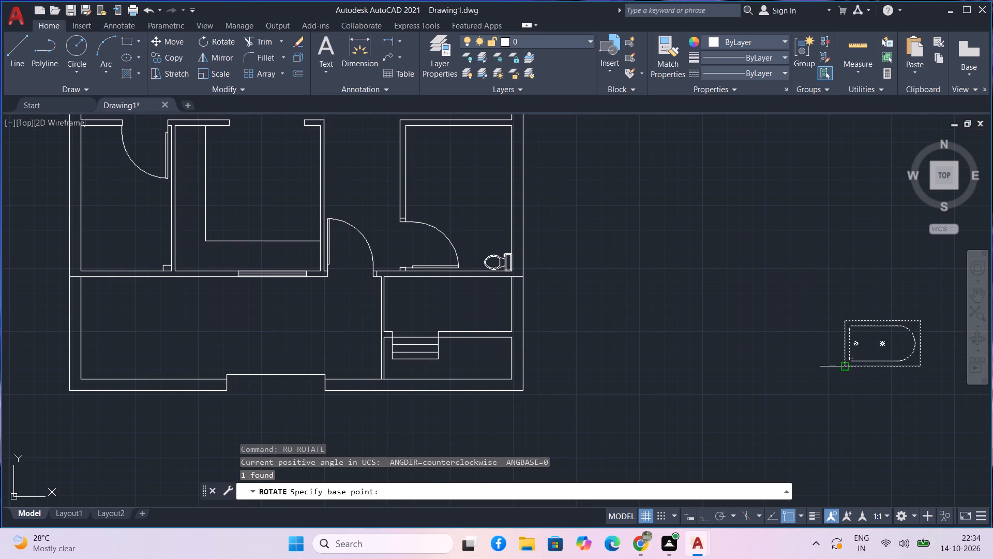
left_click_drag(846, 366, 847, 376)
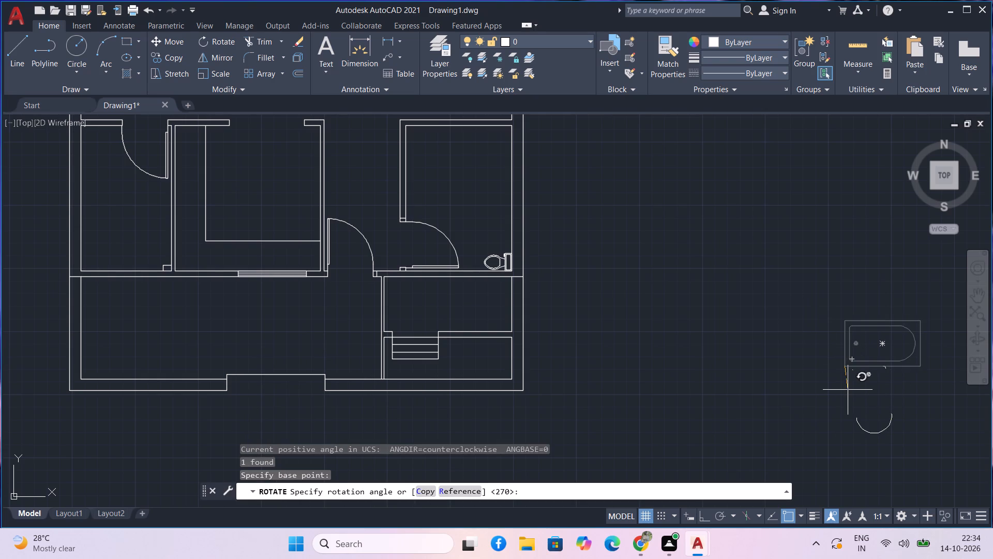
key("F8")
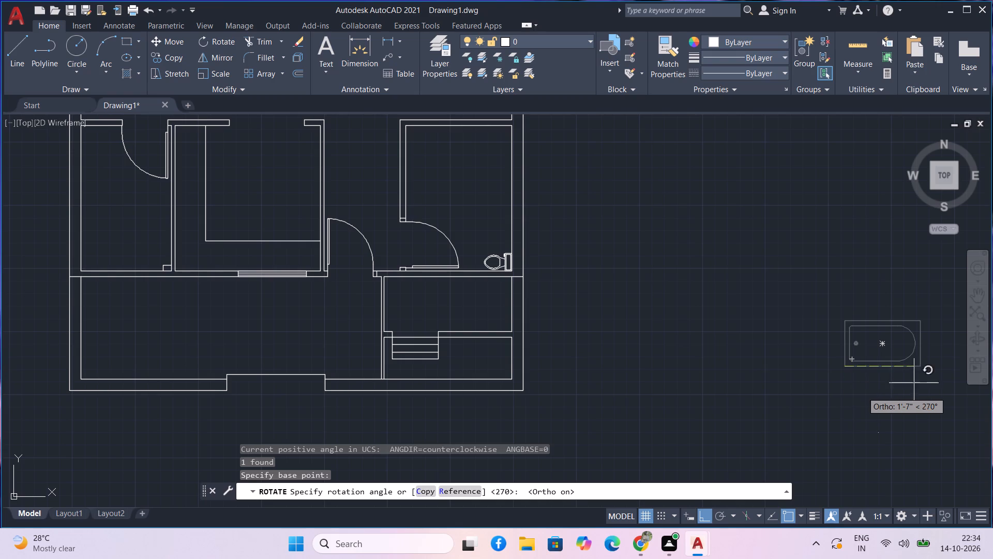
left_click(689, 365)
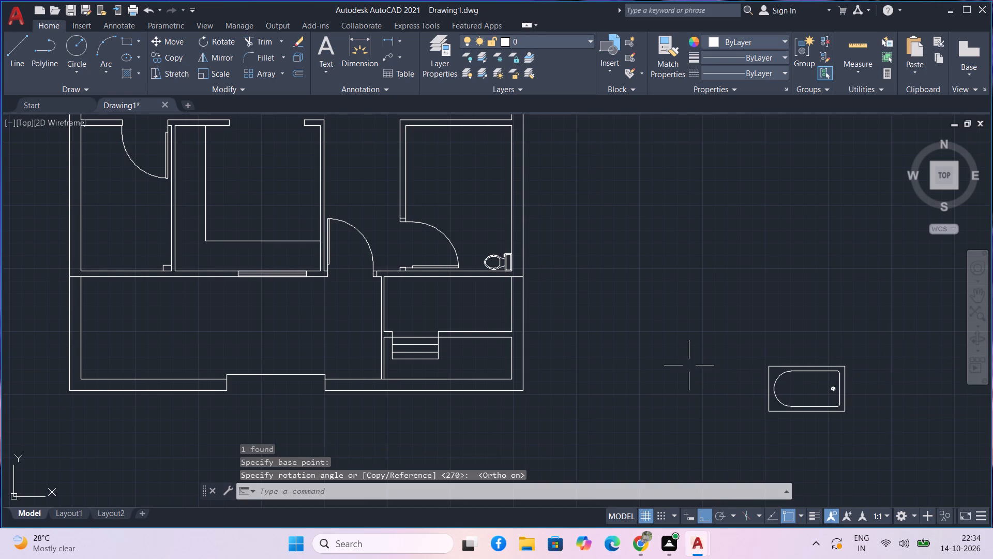
Move the bathtub by its upper-right corner into the upper-right corner of the lower-right bathroom, with Ortho off.
left_click_drag(829, 427, 823, 408)
left_click(803, 373)
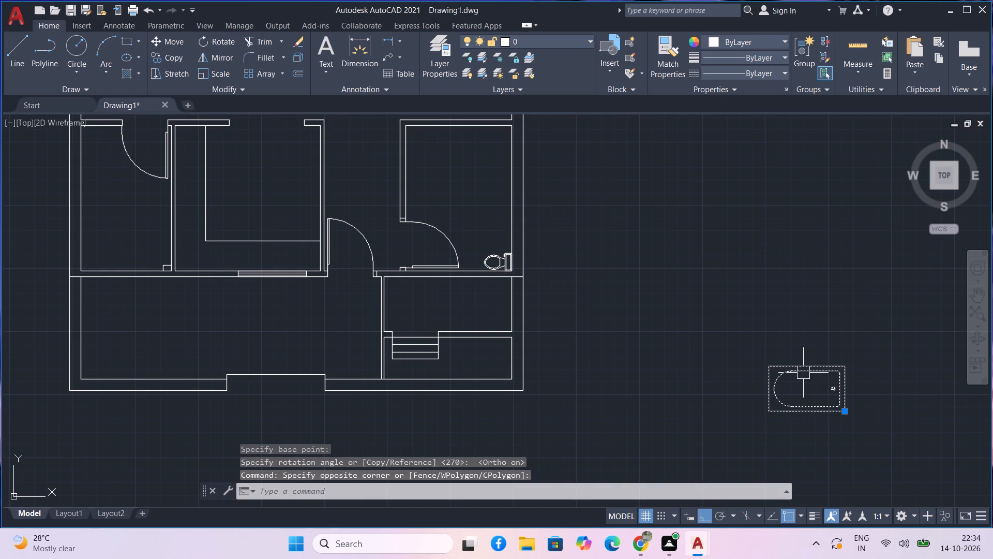
type("m")
key("space")
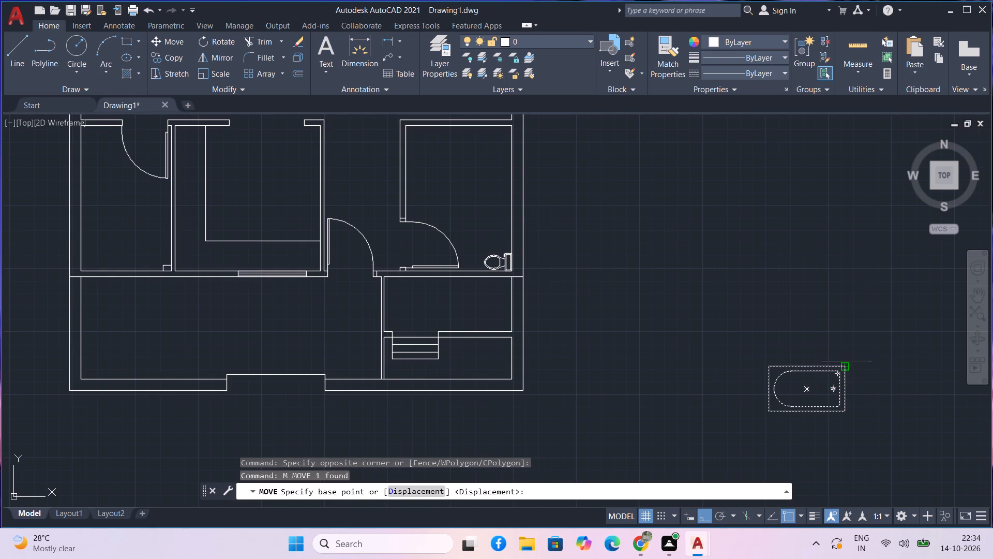
left_click(845, 367)
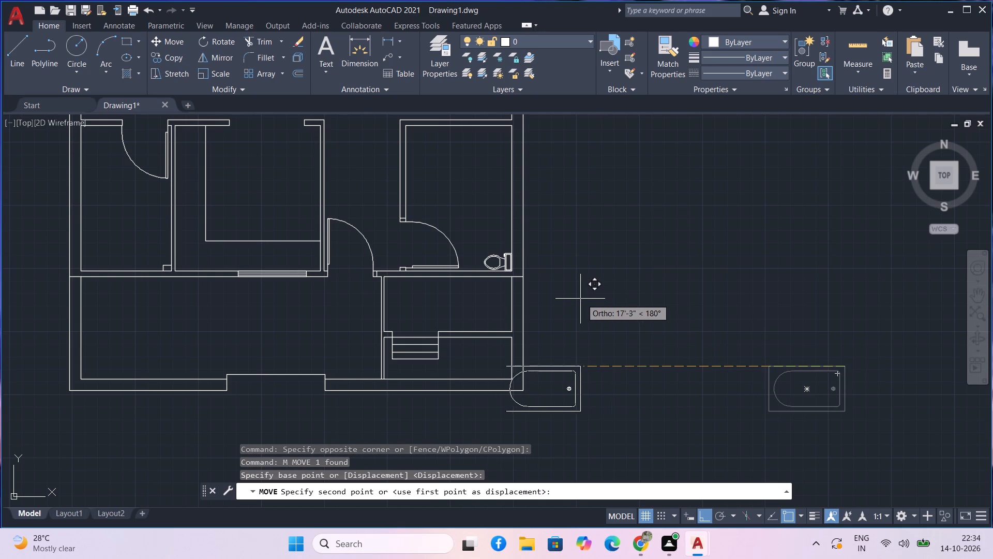
key("F8")
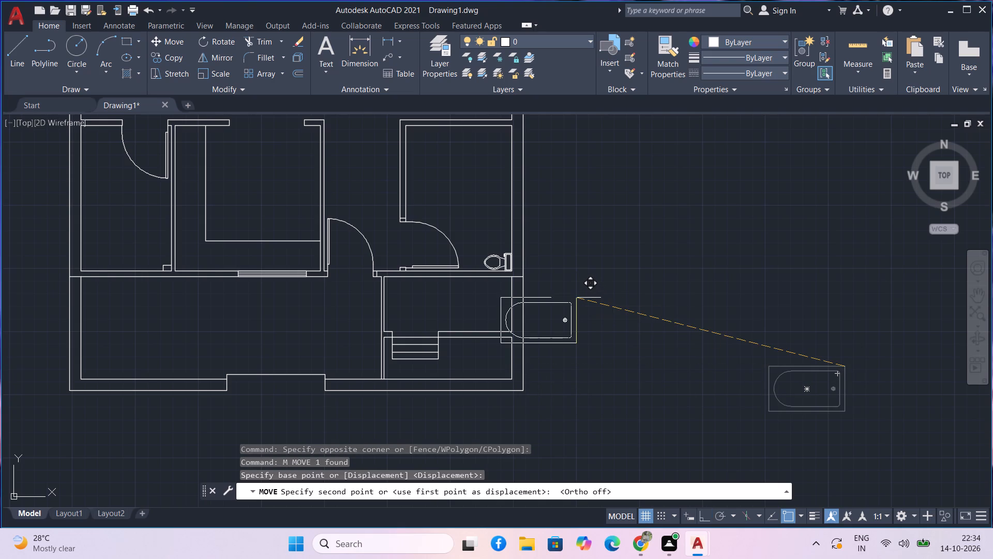
middle_click_drag(623, 276, 635, 383)
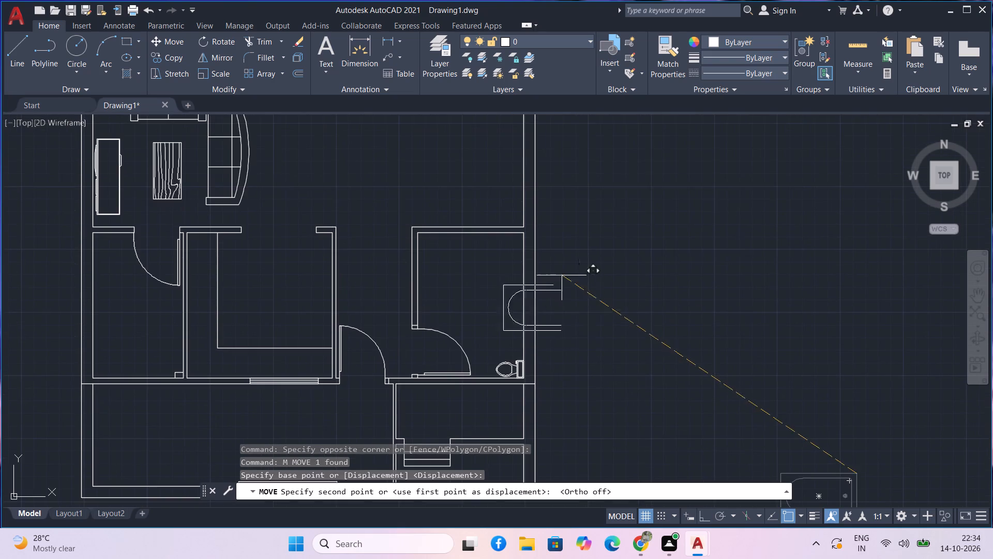
scroll(524, 261, "up", 1)
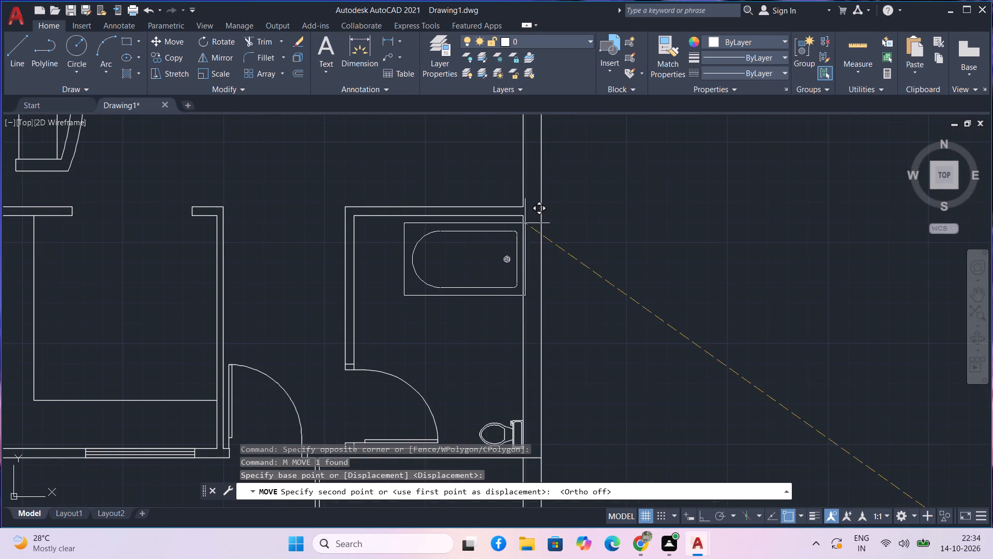
left_click(523, 218)
Insert the Dining Set - 36 x 72 in. block from Home - Space Planner.dwg in the empty space left of the plan.
scroll(559, 249, "down", 1)
middle_click_drag(609, 301, 603, 266)
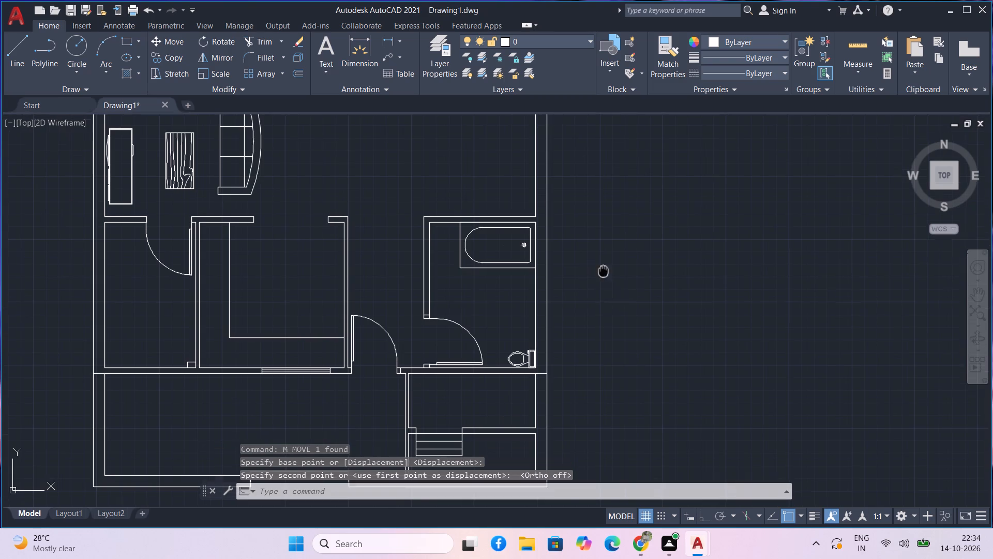
middle_click_drag(603, 266, 603, 257)
middle_click_drag(603, 257, 608, 268)
scroll(608, 268, "down", 1)
middle_click_drag(616, 279, 624, 254)
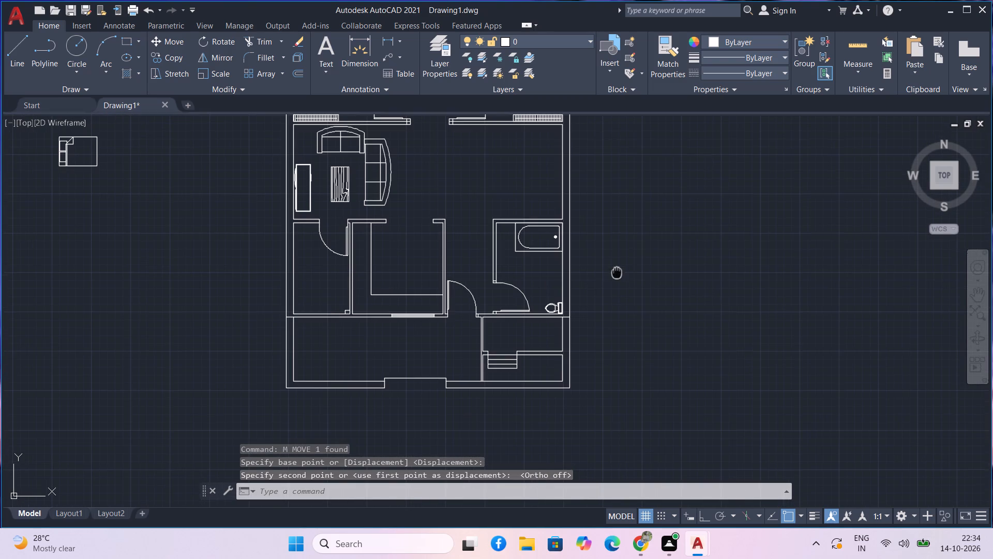
middle_click_drag(624, 254, 626, 253)
scroll(627, 252, "down", 1)
middle_click_drag(653, 277, 658, 303)
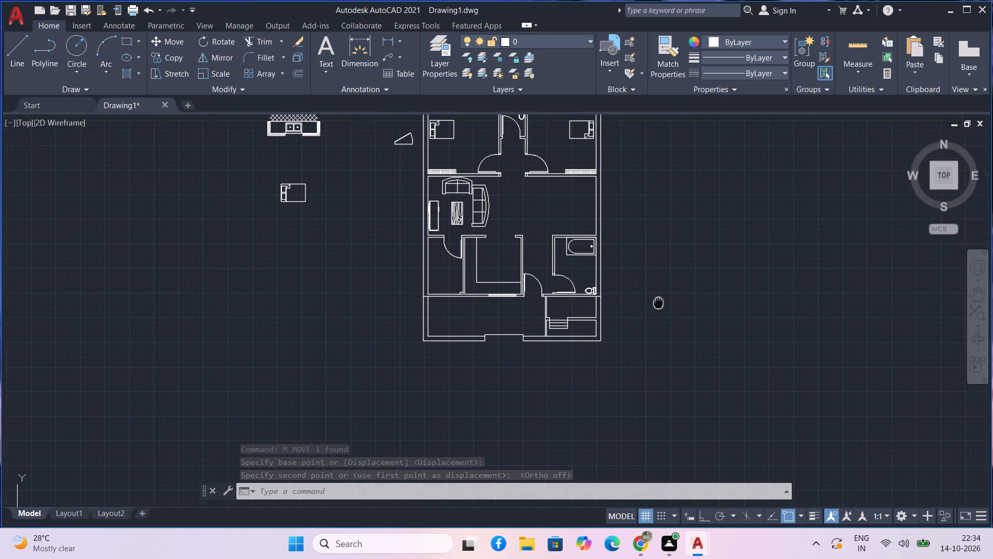
middle_click_drag(658, 303, 660, 314)
key("ctrl+2")
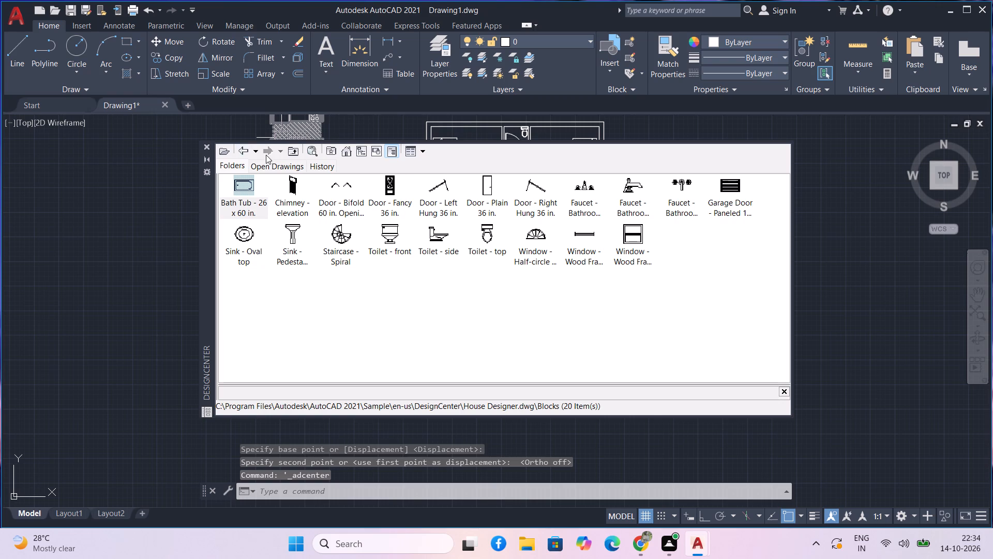
triple_click(246, 155)
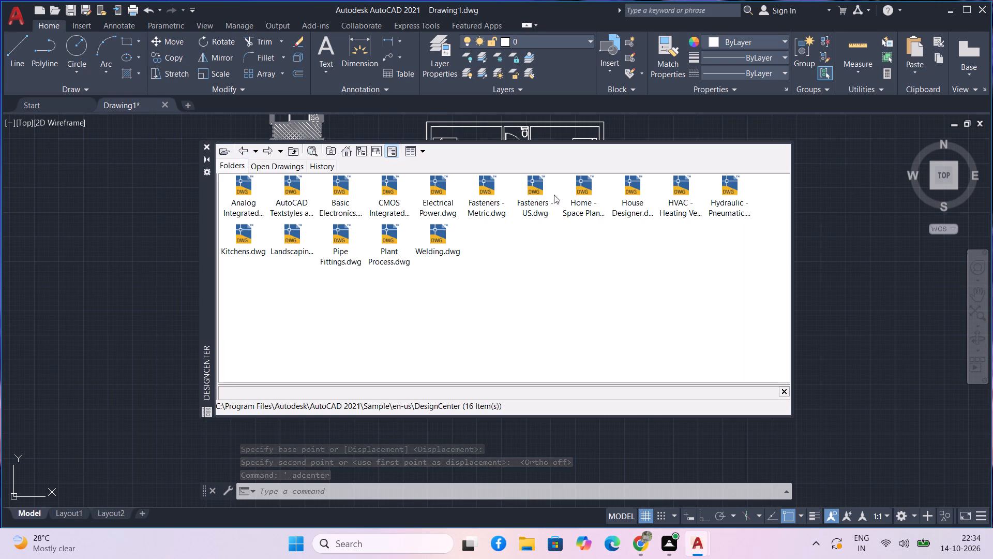
double_click(577, 189)
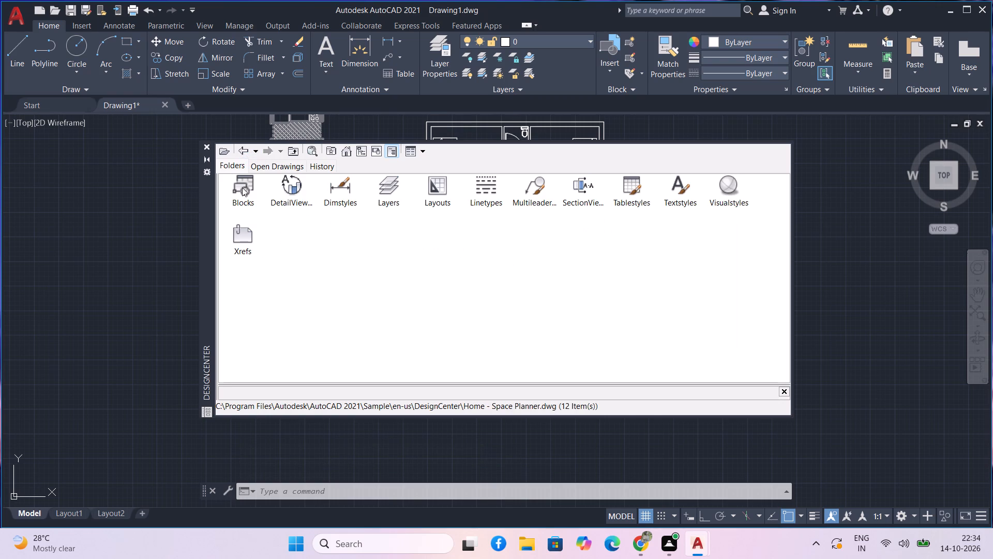
double_click(246, 187)
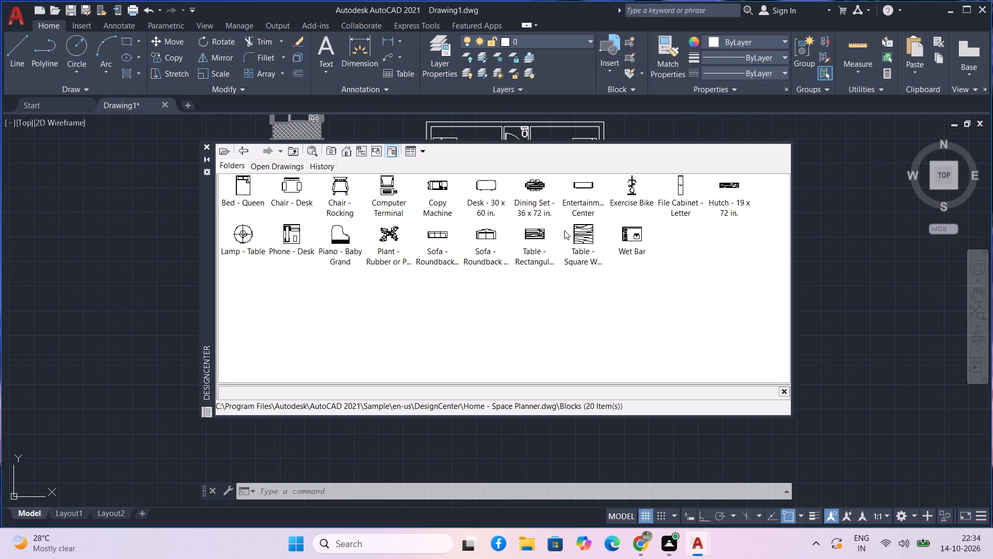
left_click_drag(533, 188, 80, 296)
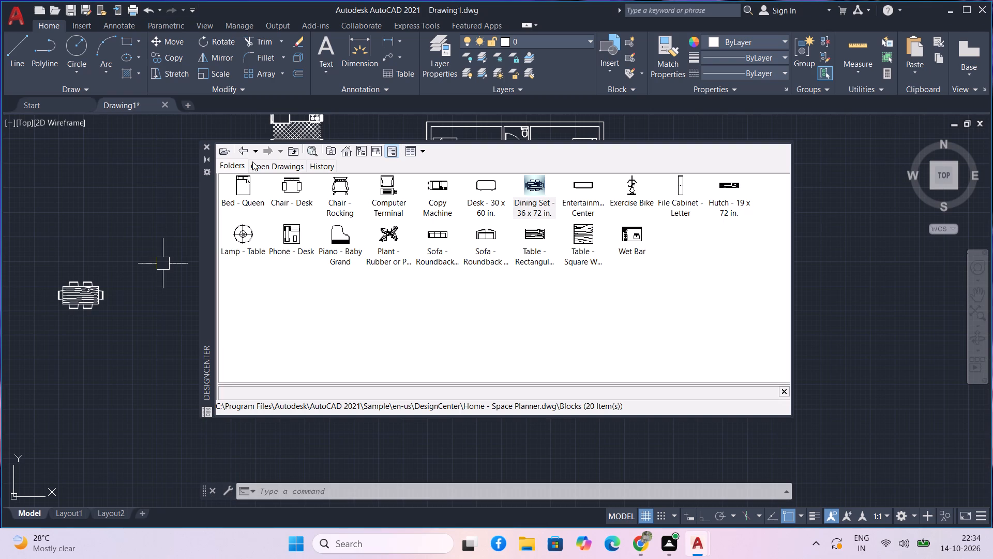
left_click(207, 150)
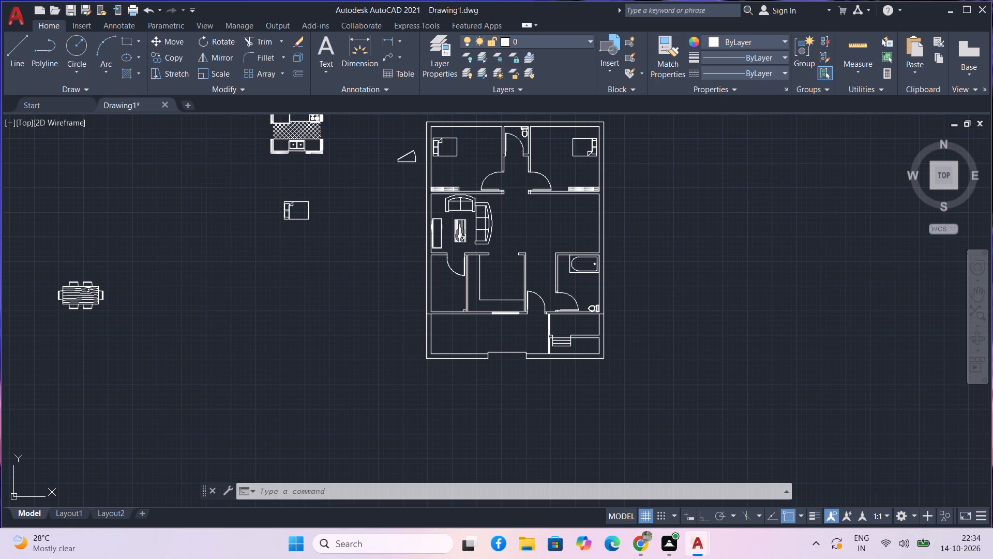
Move the dining set into the right-hand part of the living hall, above the bathroom with the bathtub.
left_click_drag(132, 320, 116, 301)
left_click(79, 270)
type("m")
key("space")
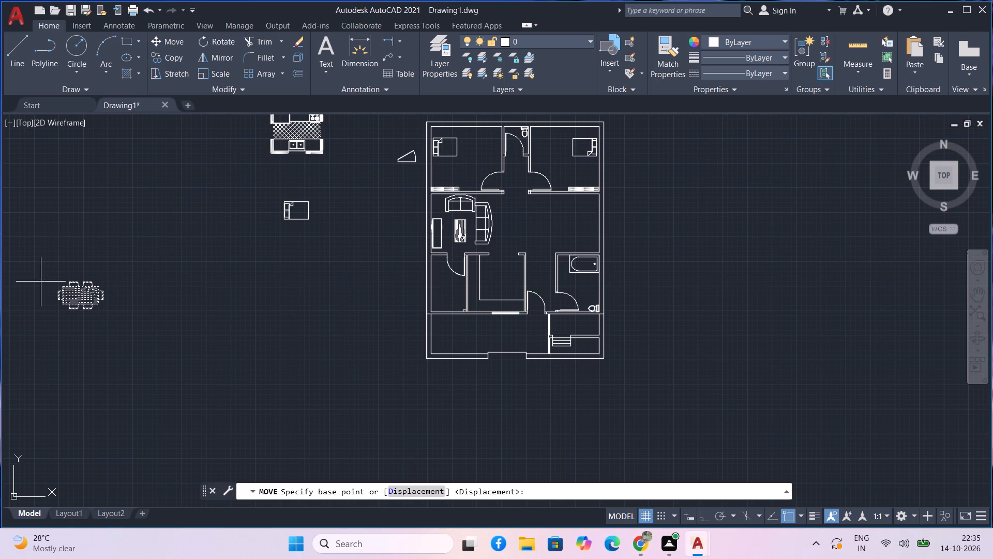
scroll(61, 298, "up", 3)
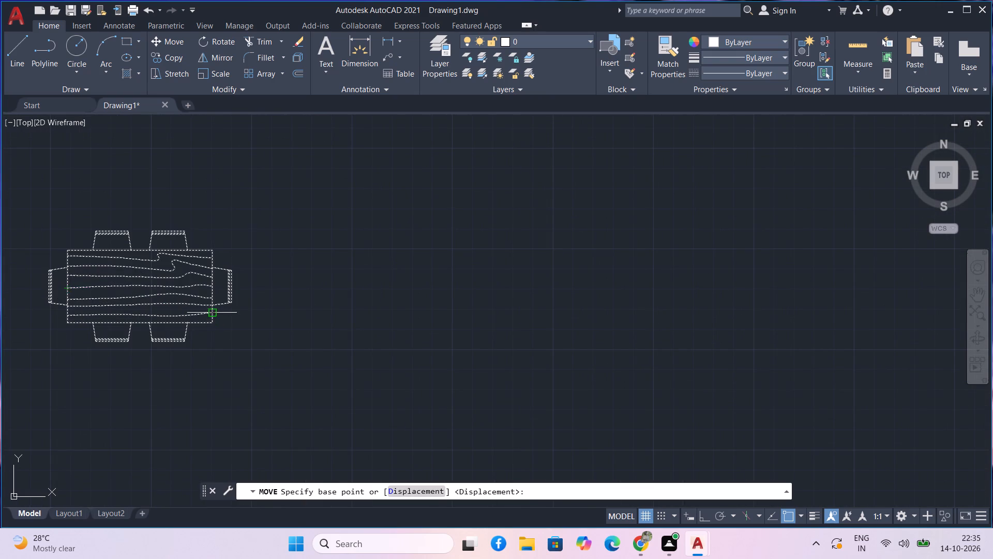
left_click(214, 315)
scroll(422, 302, "down", 3)
middle_click_drag(477, 319, 185, 318)
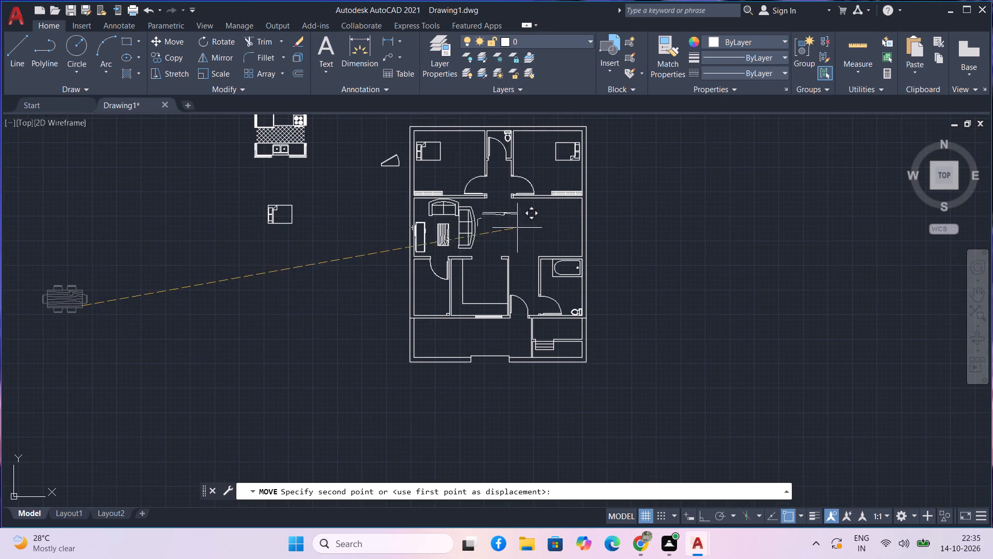
scroll(547, 230, "up", 2)
middle_click_drag(566, 248, 530, 246)
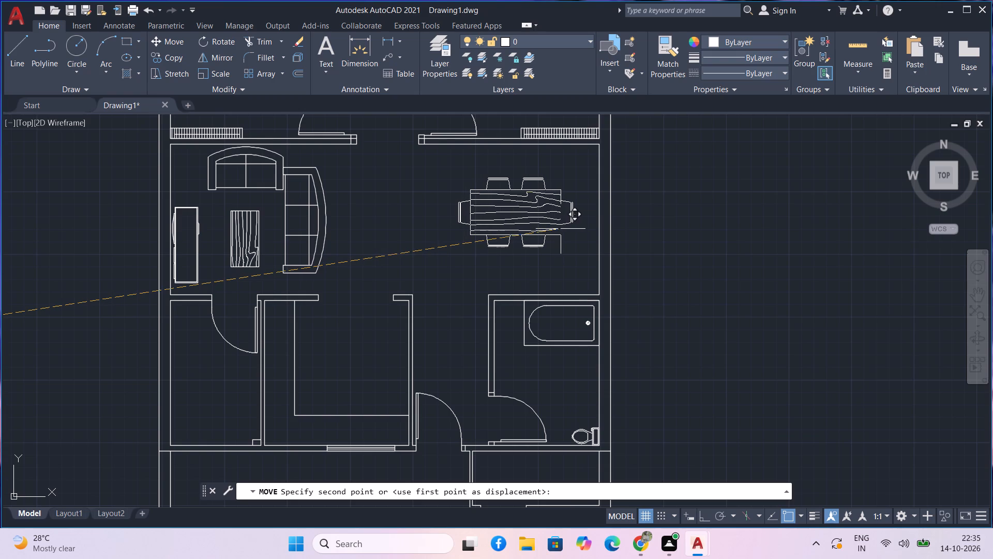
left_click(555, 229)
scroll(578, 282, "down", 2)
middle_click_drag(674, 282, 677, 251)
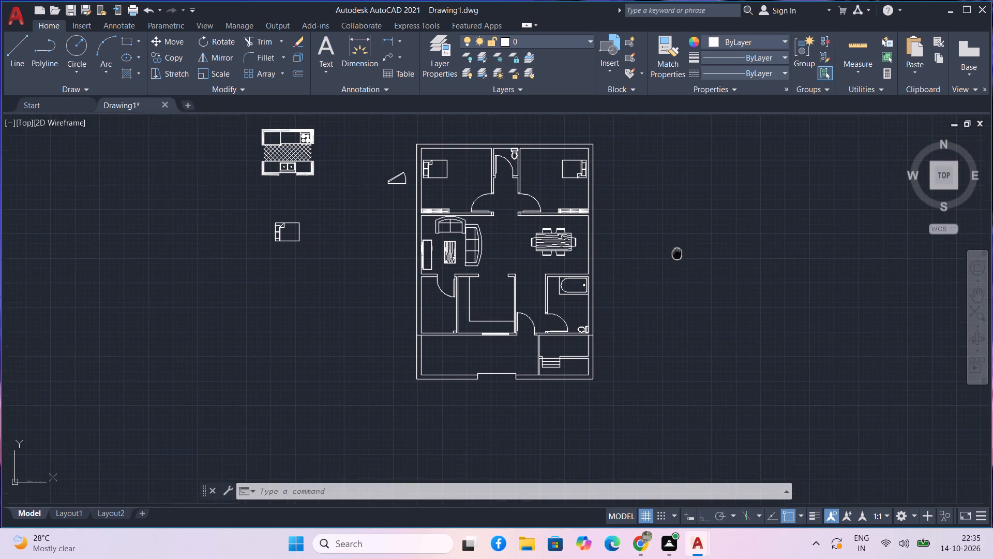
Delete the spare bed block lying left of the plan, below the kitchen block.
middle_click_drag(677, 251, 678, 247)
middle_click_drag(678, 247, 691, 279)
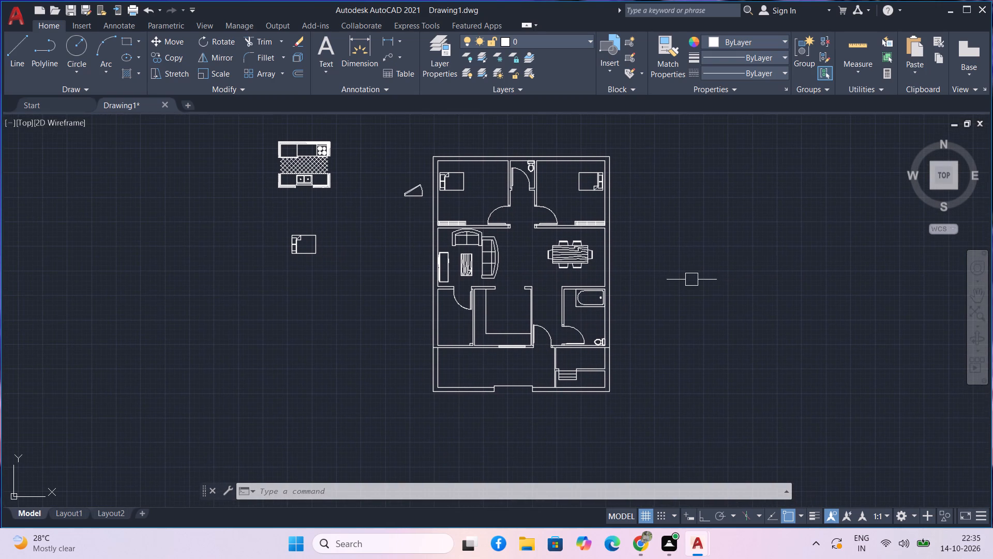
middle_click_drag(694, 284, 697, 299)
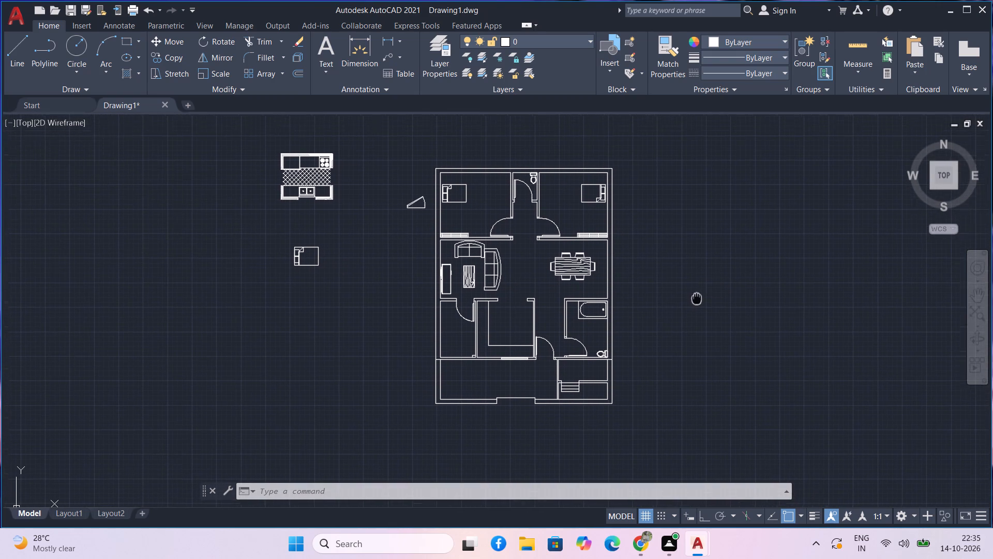
middle_click_drag(697, 299, 700, 304)
left_click_drag(347, 275, 332, 249)
left_click(314, 238)
key("Delete")
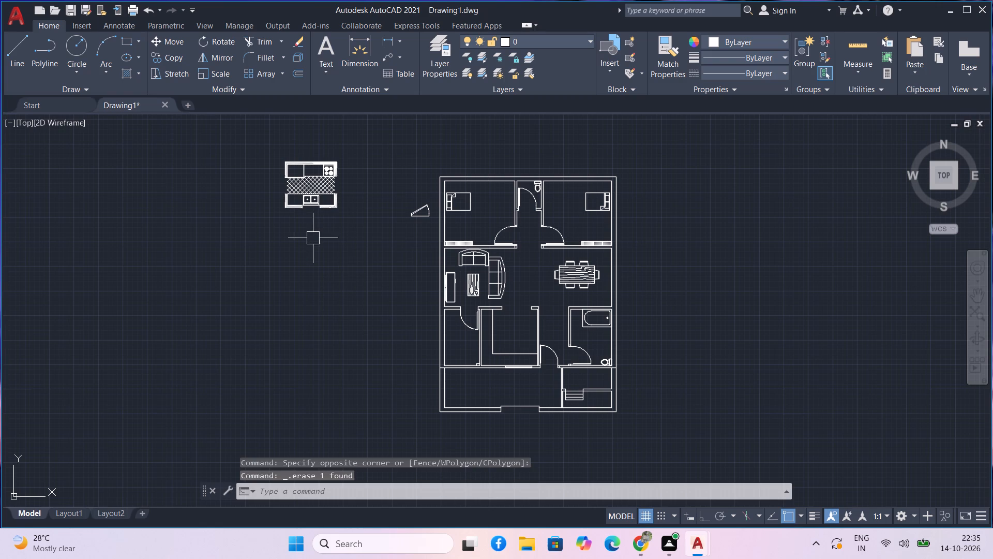
Scale the kitchen block left of the plan down freehand about its lower-right corner.
middle_click_drag(339, 234, 344, 272)
scroll(345, 255, "up", 2)
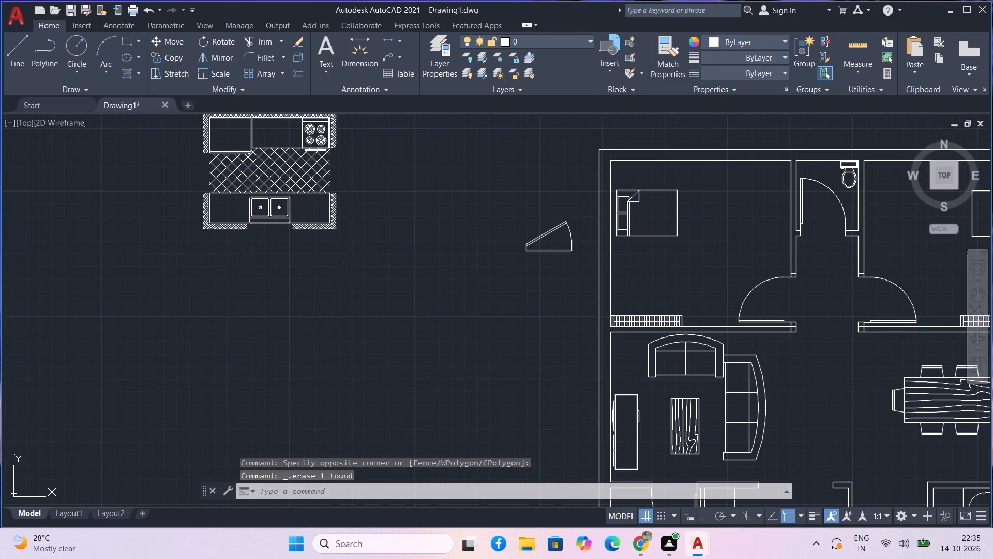
middle_click_drag(353, 248, 370, 288)
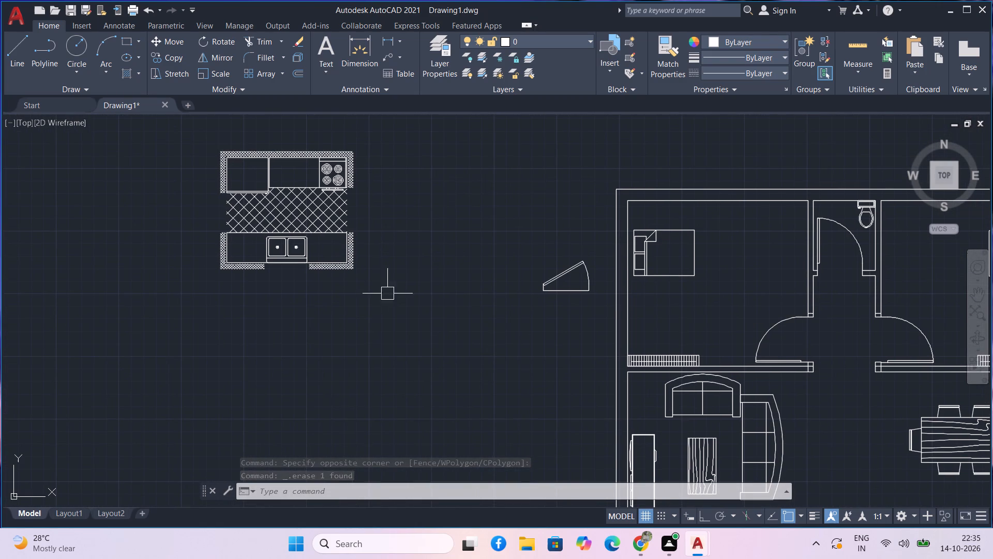
left_click_drag(379, 286, 368, 278)
left_click(304, 231)
type("sc")
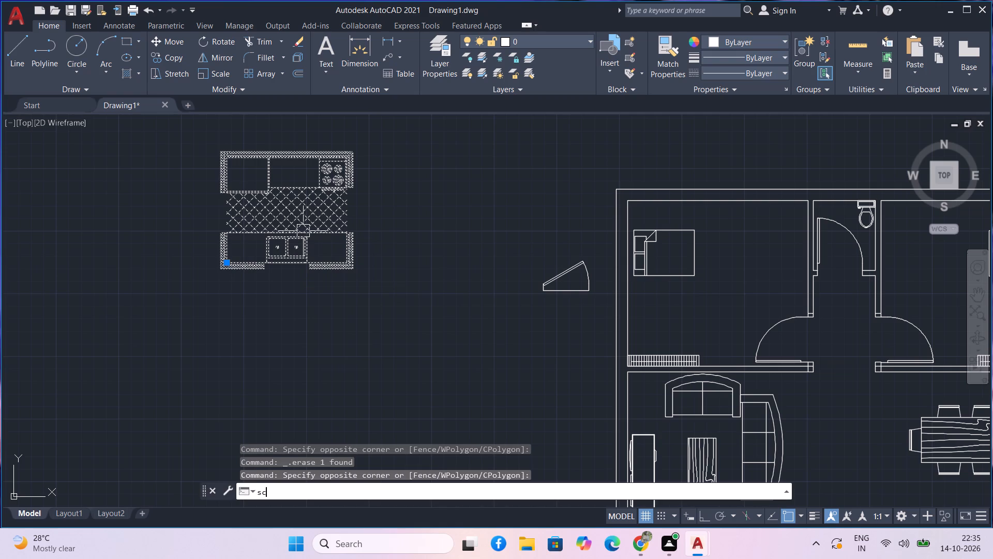
key("space")
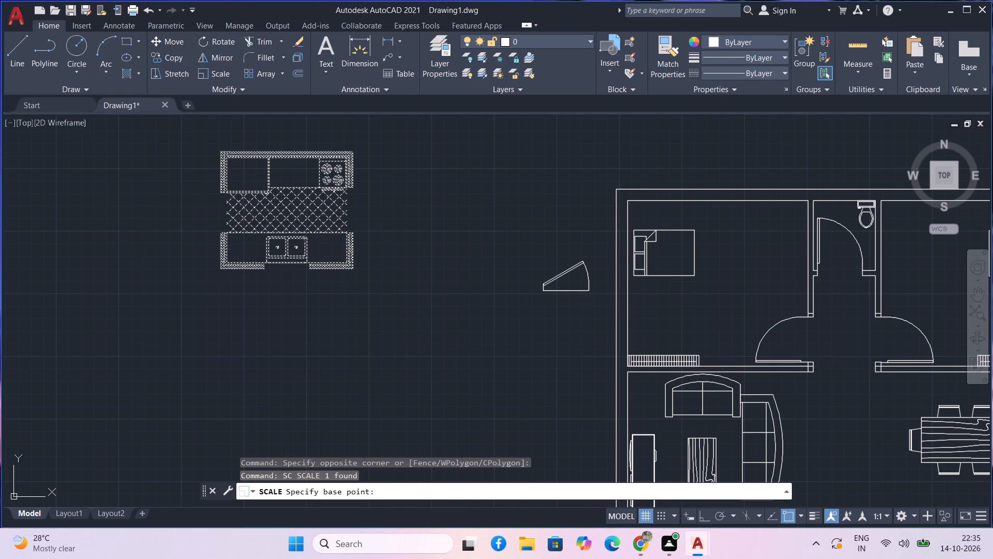
left_click(355, 267)
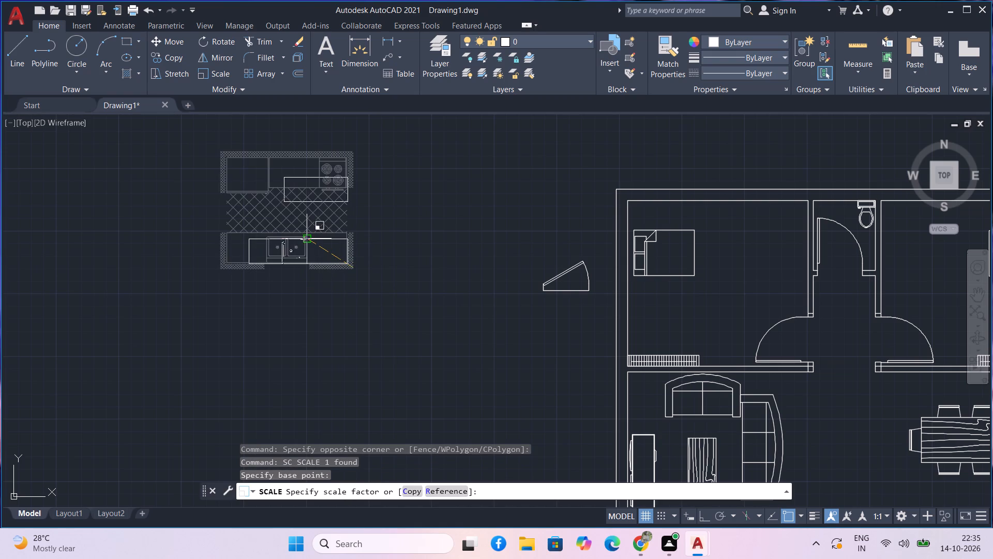
left_click(310, 242)
Move the kitchen block by its lower-right corner into the lower-right inner corner of the kitchen.
left_click_drag(402, 289, 378, 253)
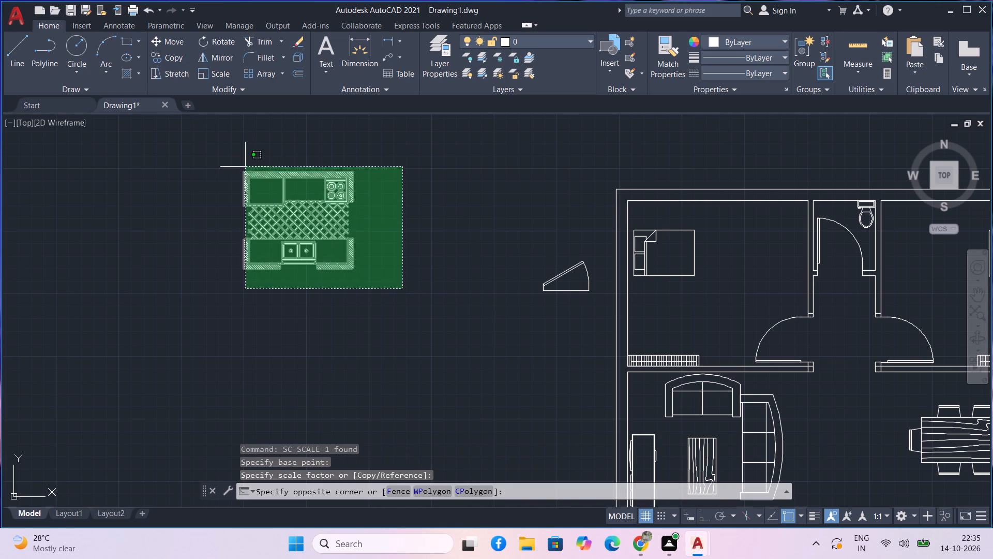
left_click(238, 162)
type("m")
key("space")
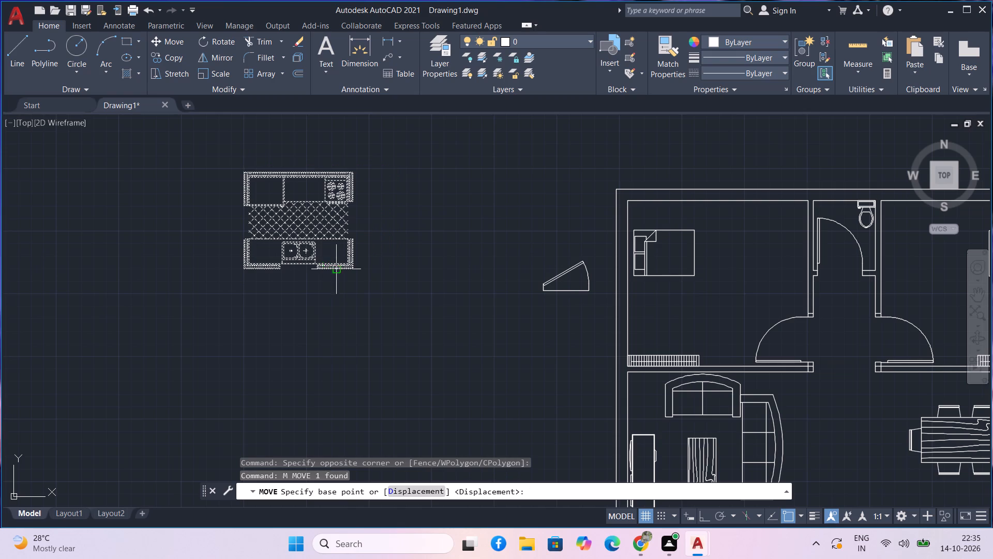
left_click(357, 269)
scroll(469, 383, "down", 2)
middle_click_drag(462, 373, 310, 230)
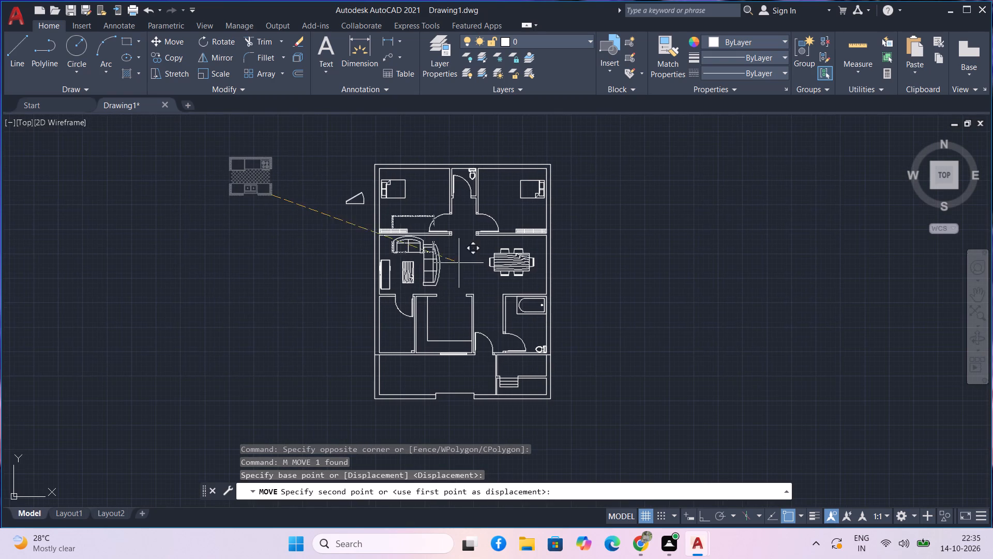
scroll(462, 343, "up", 1)
middle_click_drag(462, 343, 446, 302)
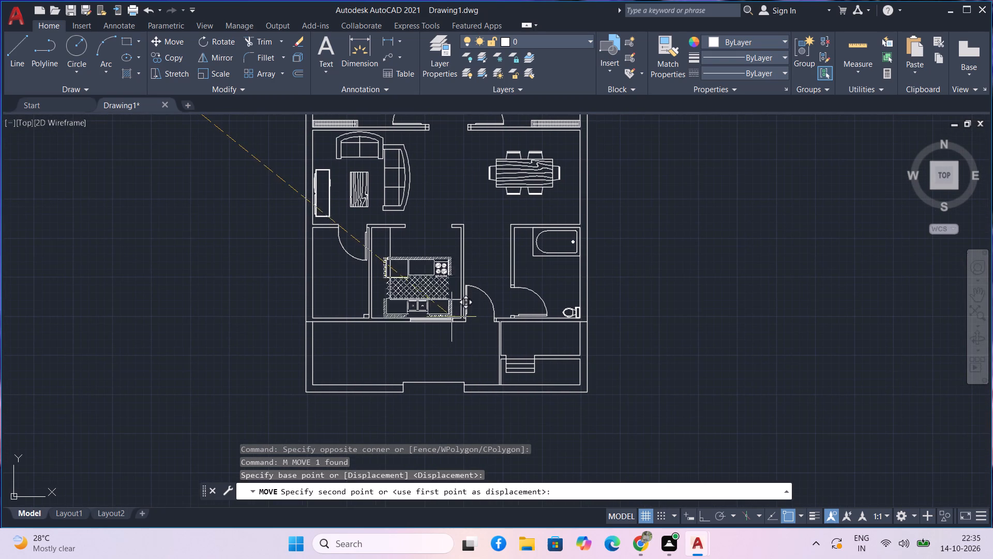
middle_click_drag(459, 318, 404, 281)
scroll(429, 298, "up", 1)
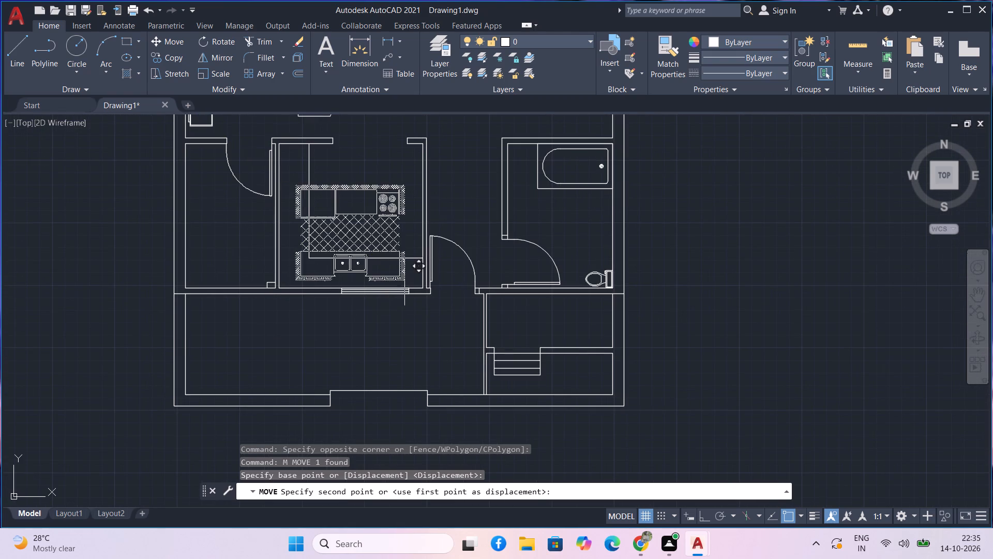
scroll(404, 279, "up", 2)
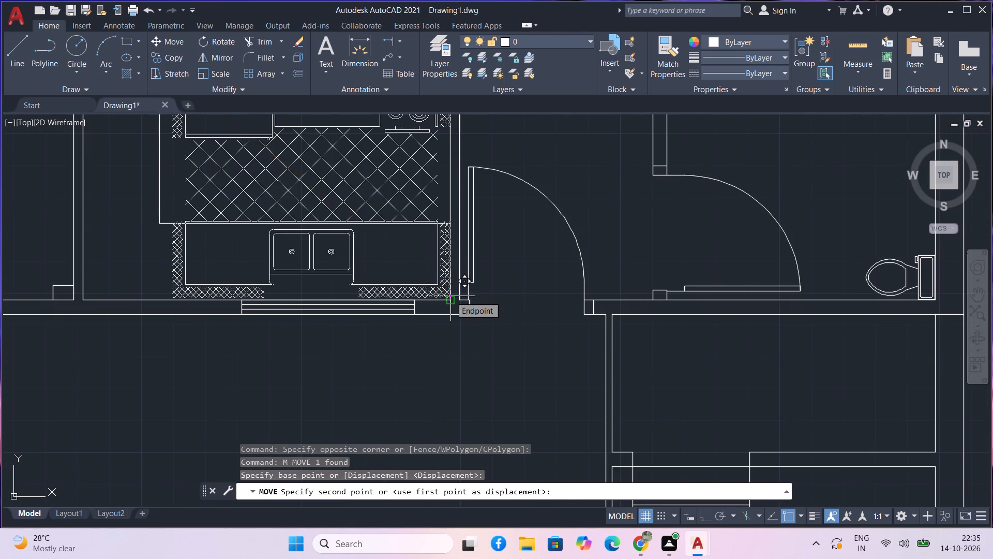
left_click(450, 296)
Trim away the old L-shaped counter outline around the kitchen block.
scroll(448, 282, "down", 3)
middle_click_drag(475, 255, 475, 260)
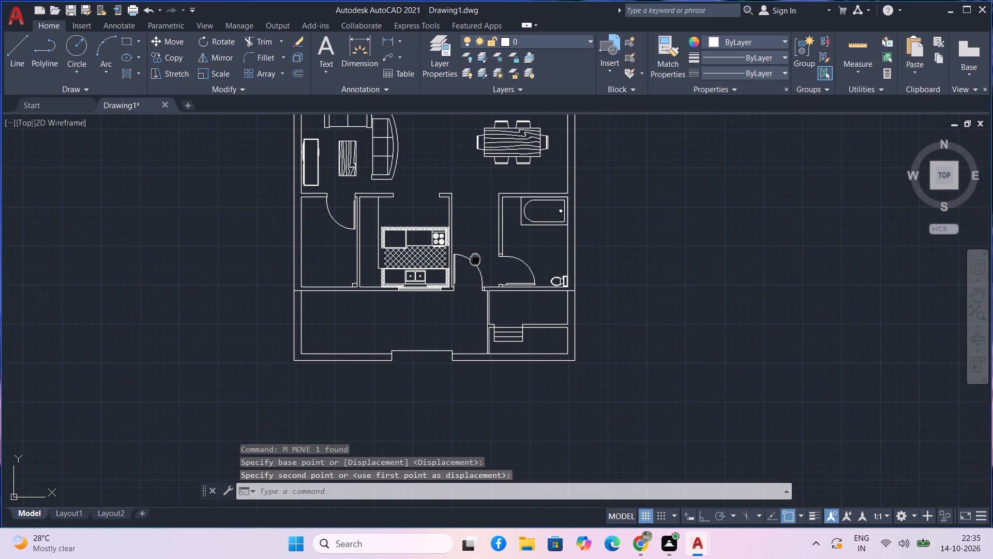
middle_click_drag(475, 260, 475, 262)
scroll(396, 223, "up", 2)
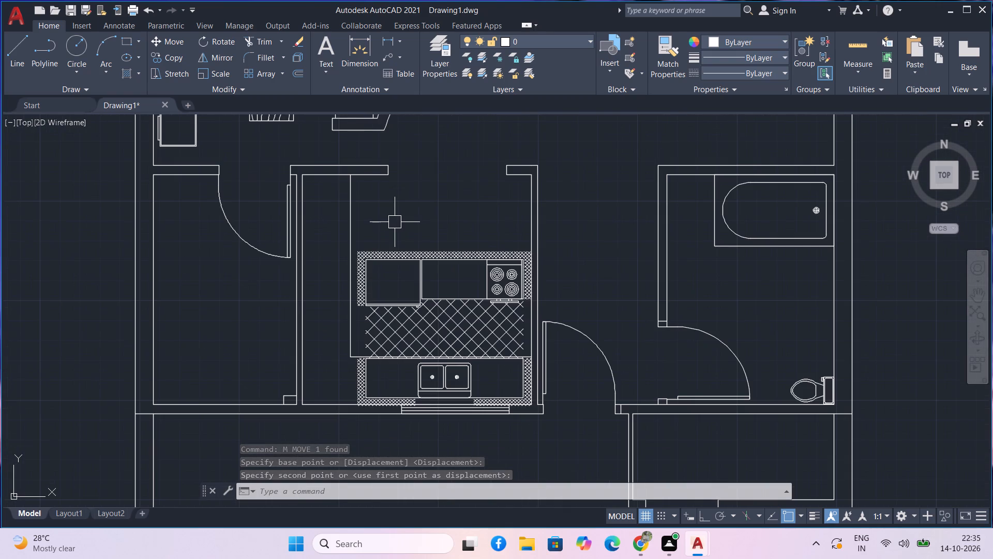
scroll(396, 223, "up", 1)
middle_click_drag(396, 223, 394, 217)
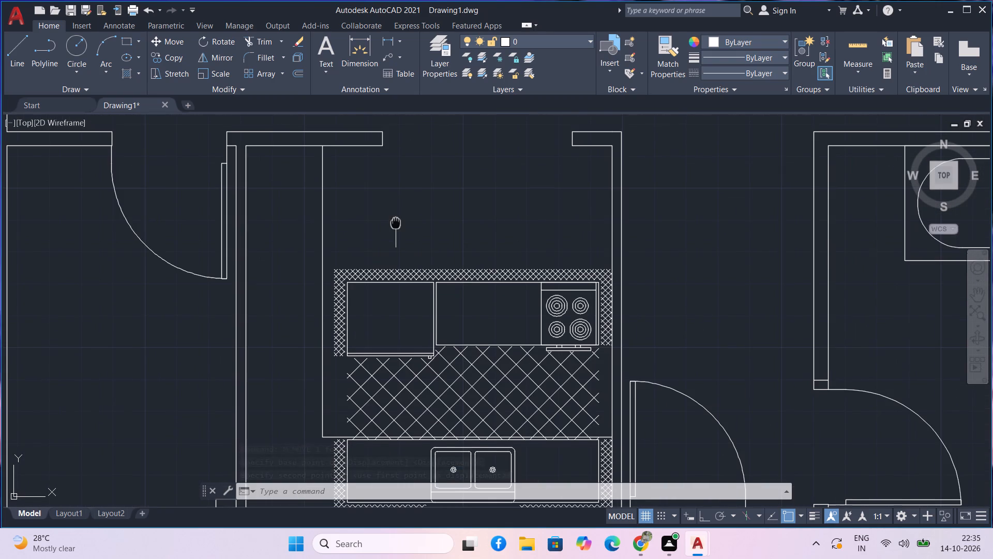
middle_click_drag(394, 217, 386, 182)
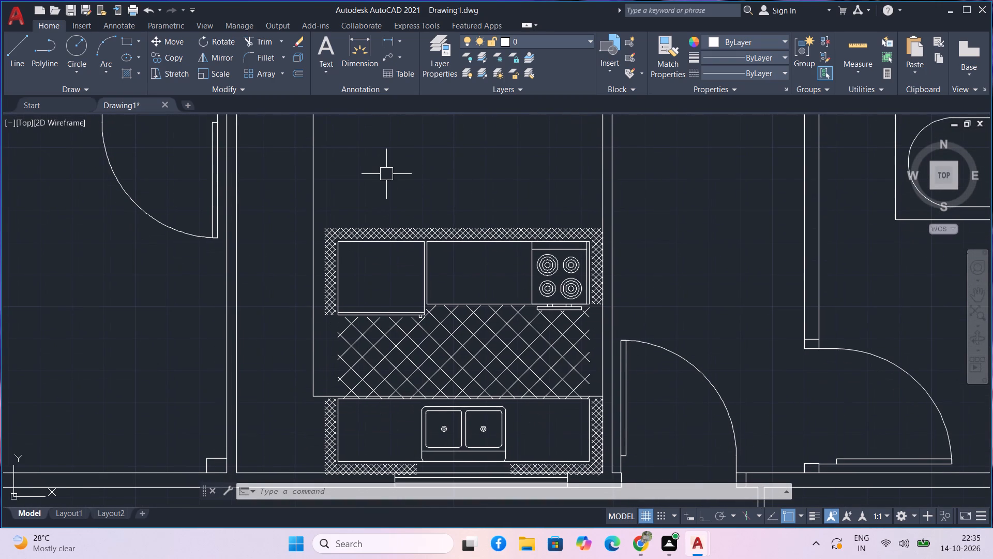
middle_click_drag(386, 175, 386, 180)
key("Escape")
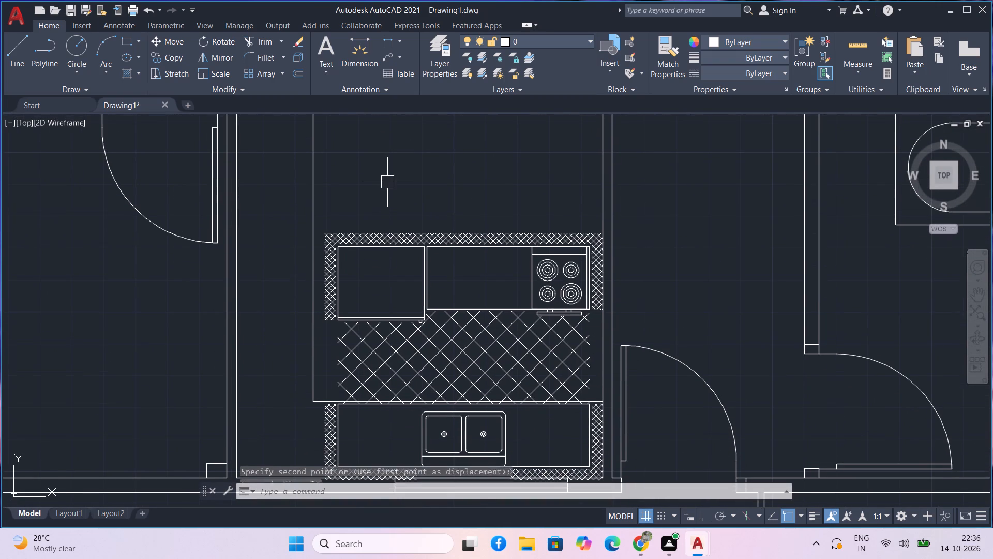
type("tr")
key("space")
left_click_drag(387, 182, 333, 188)
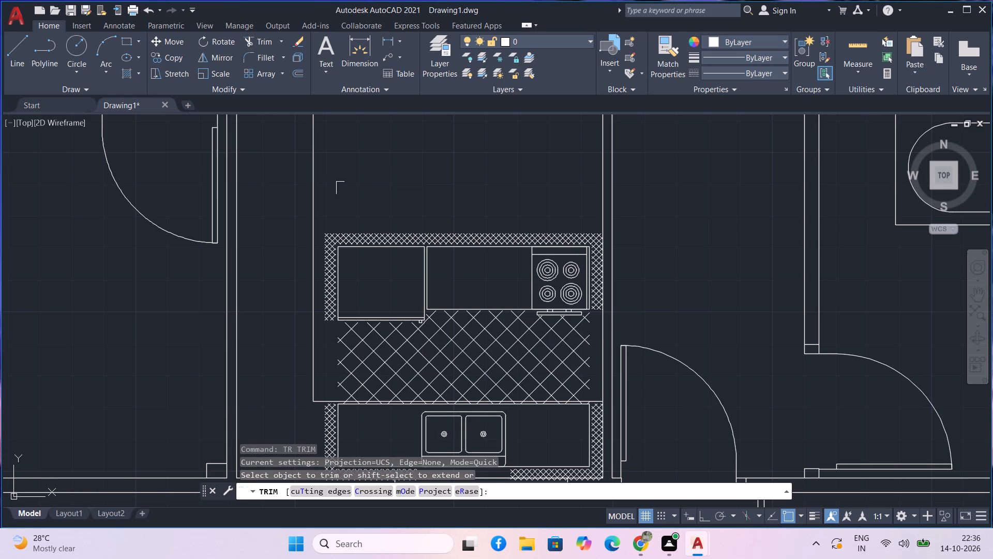
left_click_drag(347, 189, 300, 217)
scroll(300, 216, "down", 2)
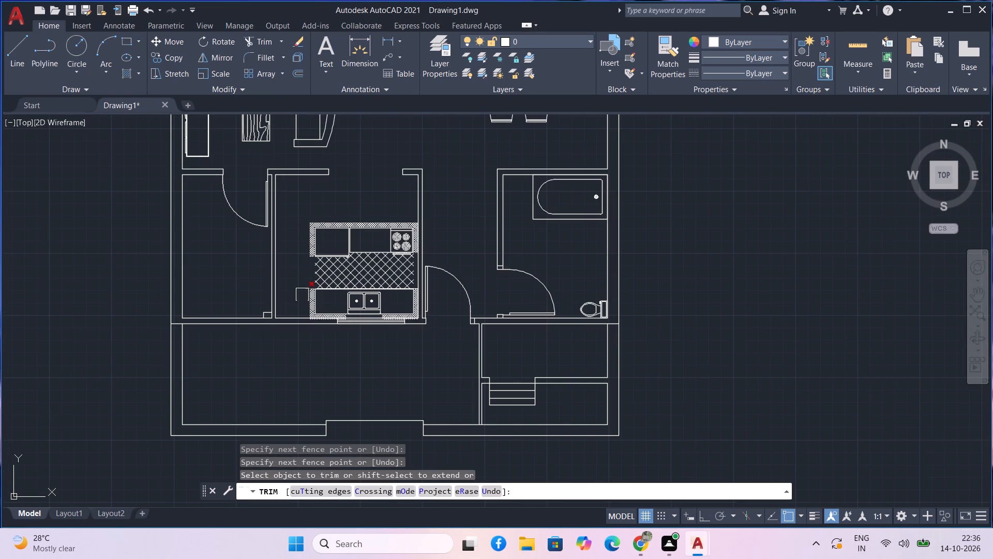
scroll(302, 295, "up", 3)
left_click(311, 262)
scroll(311, 262, "down", 2)
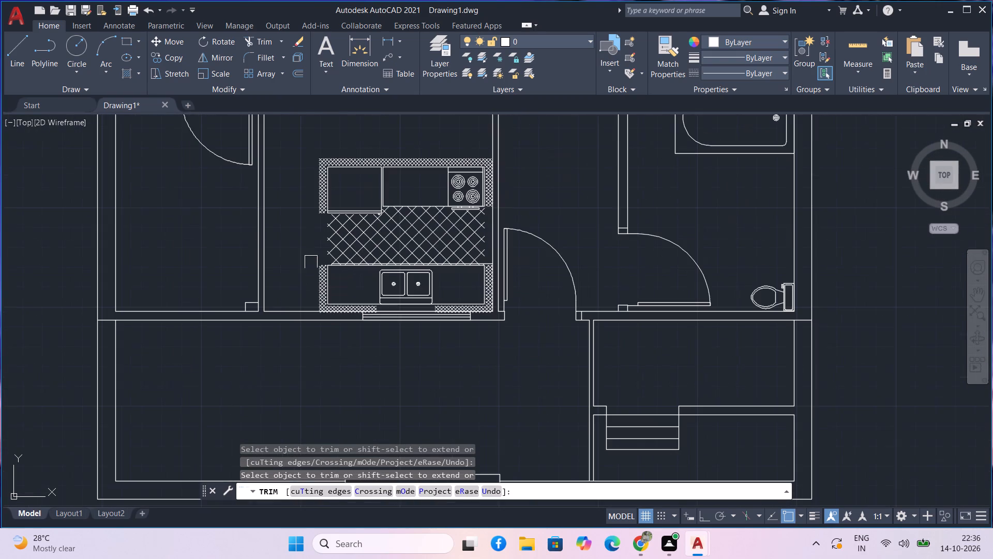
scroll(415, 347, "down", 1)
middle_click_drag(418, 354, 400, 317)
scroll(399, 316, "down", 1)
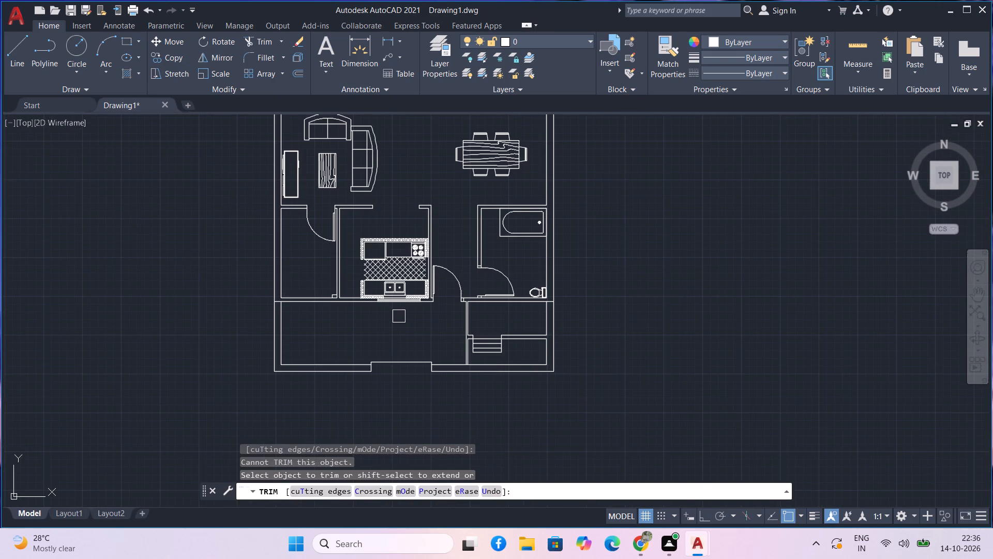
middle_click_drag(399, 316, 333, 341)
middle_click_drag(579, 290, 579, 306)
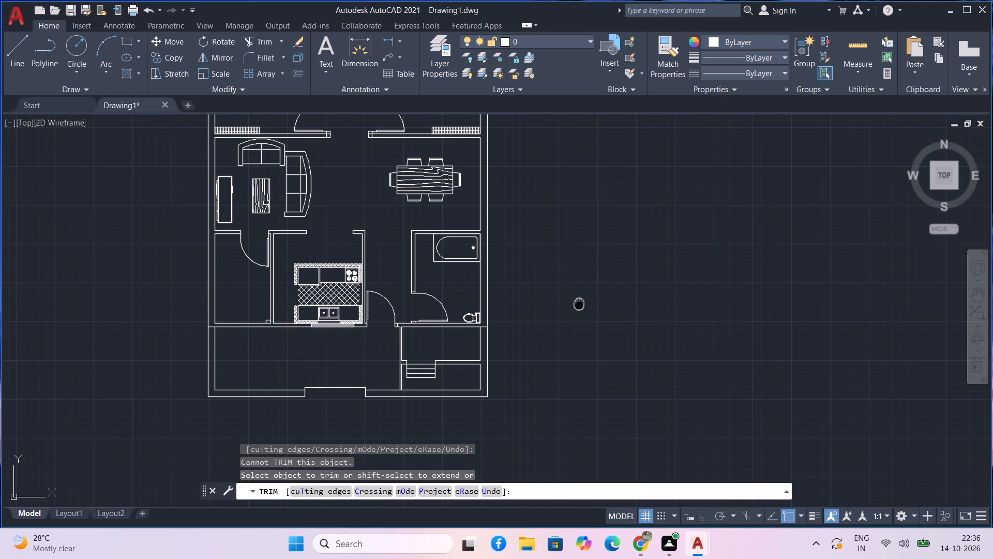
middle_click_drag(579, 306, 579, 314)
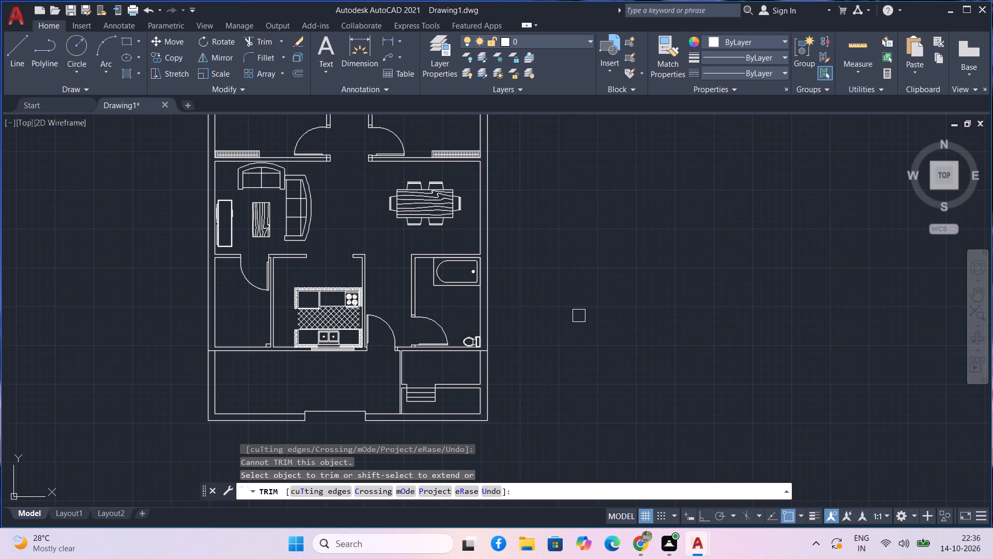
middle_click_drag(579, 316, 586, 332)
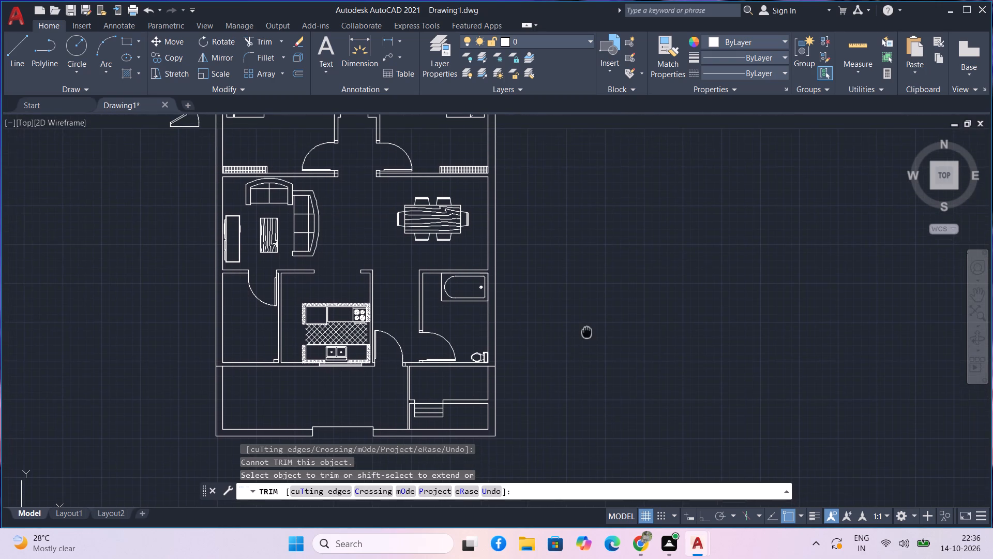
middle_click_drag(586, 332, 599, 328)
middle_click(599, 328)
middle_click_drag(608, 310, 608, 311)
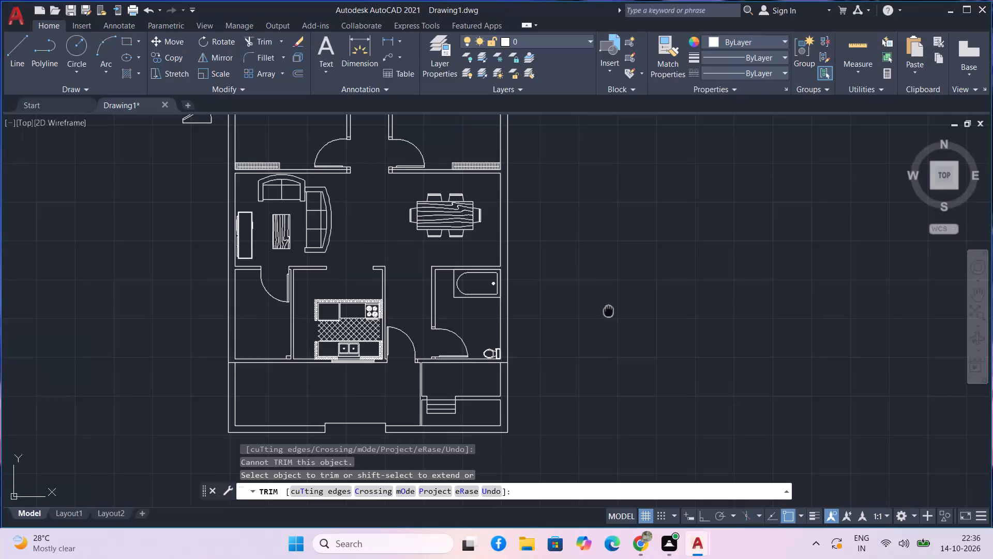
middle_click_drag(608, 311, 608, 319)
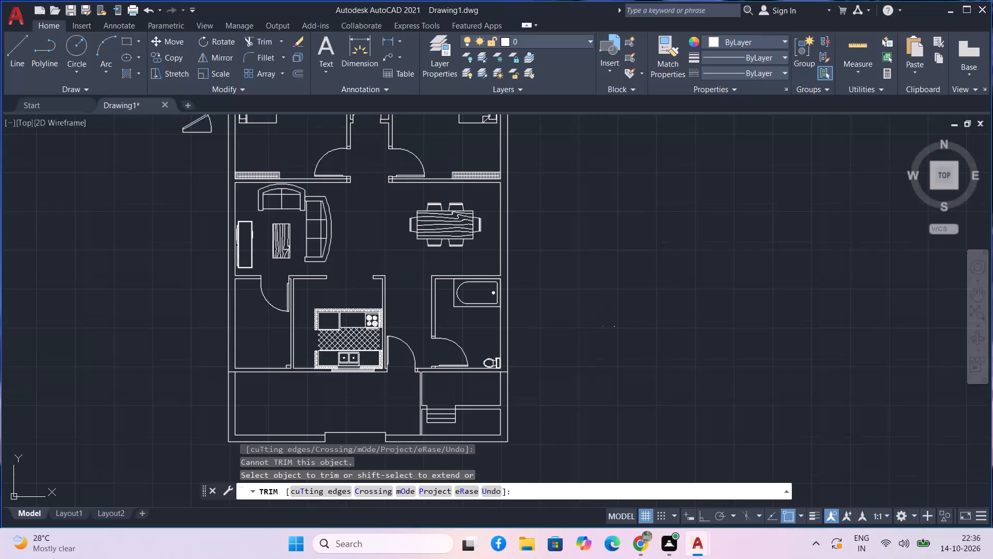
With the Line tool and ortho on, draw a 3' wide by 9" high rectangle in the empty area beside the bathroom.
key("r")
key("Escape")
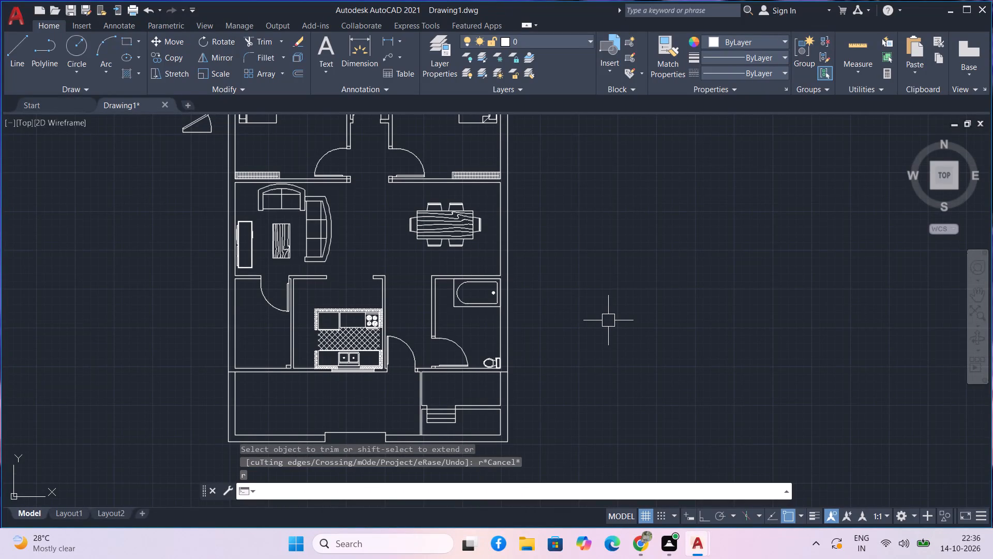
type("l")
key("space")
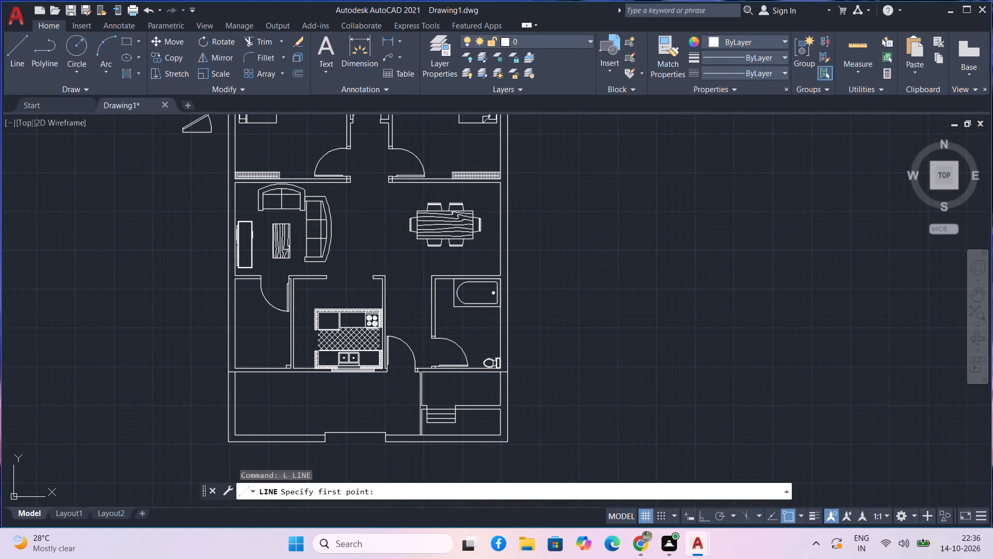
left_click_drag(580, 291, 580, 300)
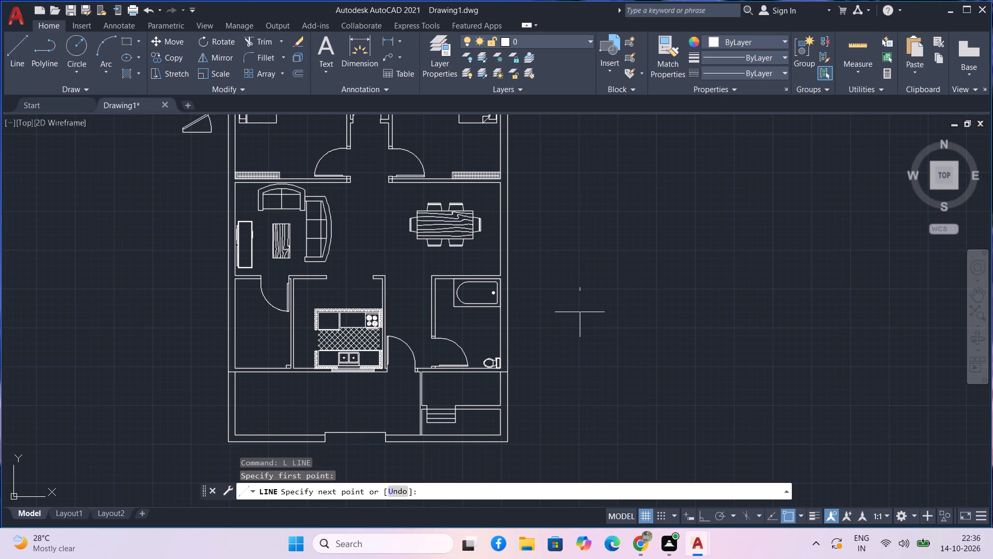
key("9")
key("Return")
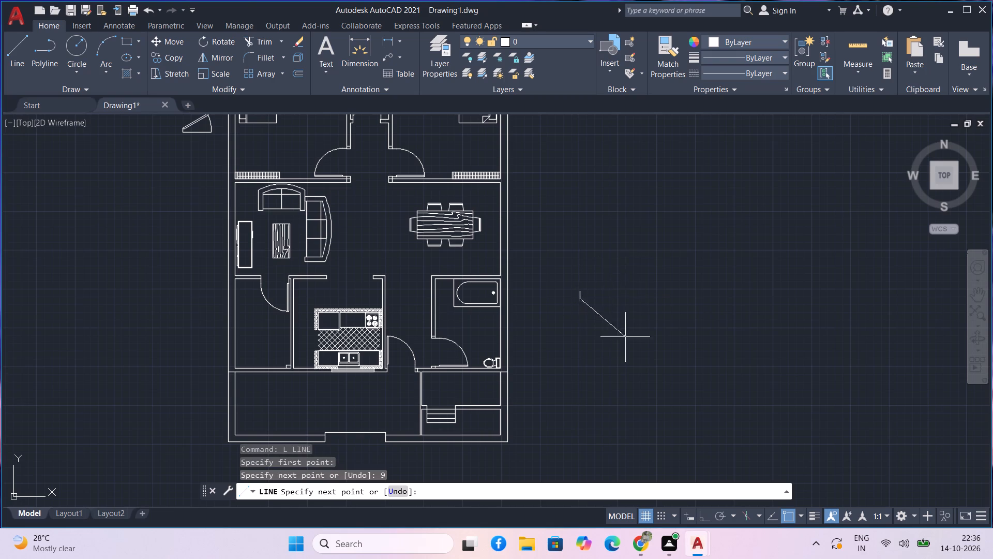
scroll(573, 298, "up", 5)
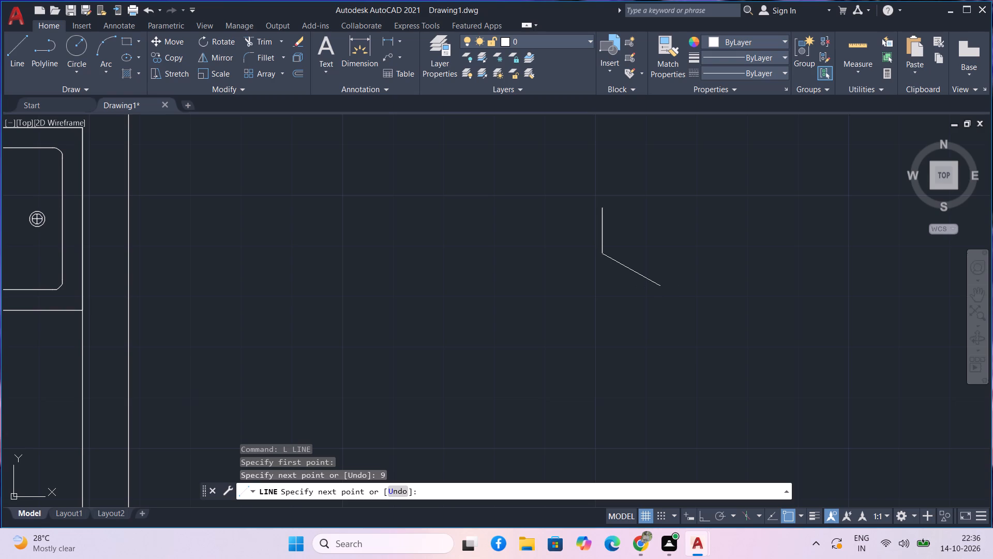
key("F8")
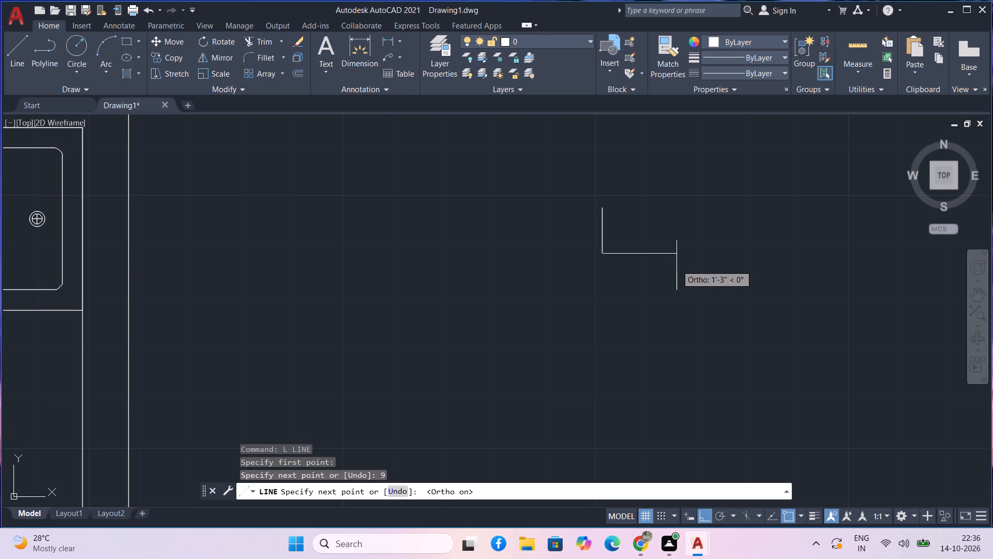
key("3")
key("apostrophe")
key("Return")
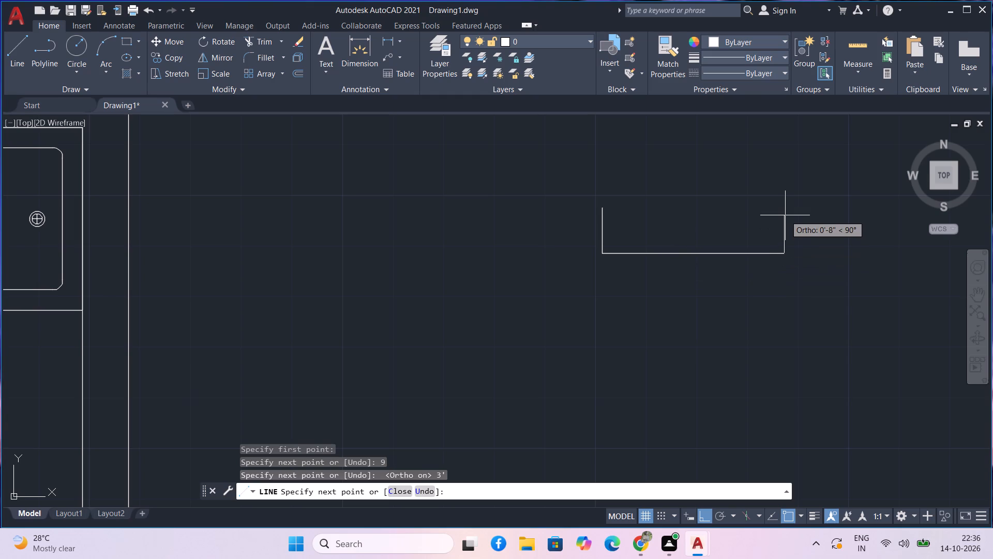
key("9")
key("Return")
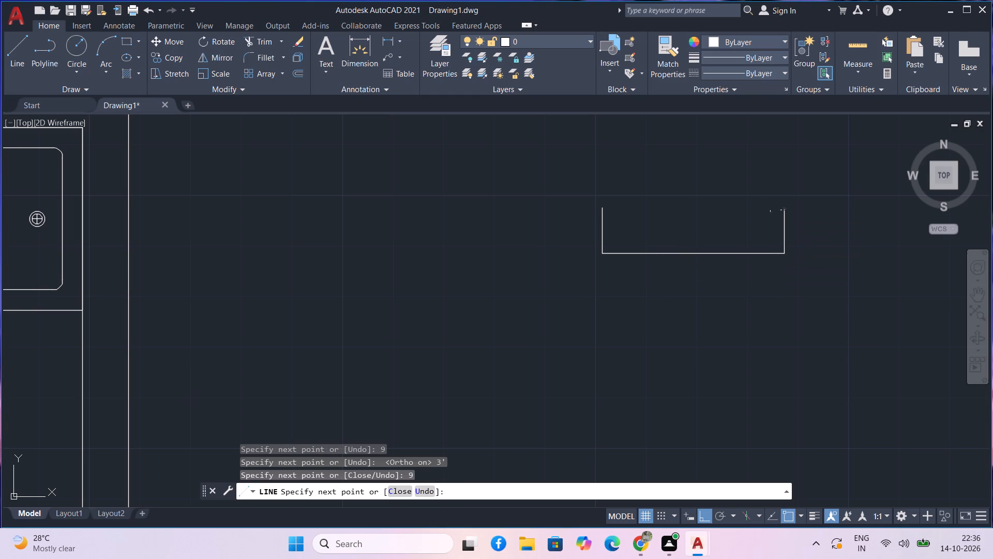
type("3'")
key("Return")
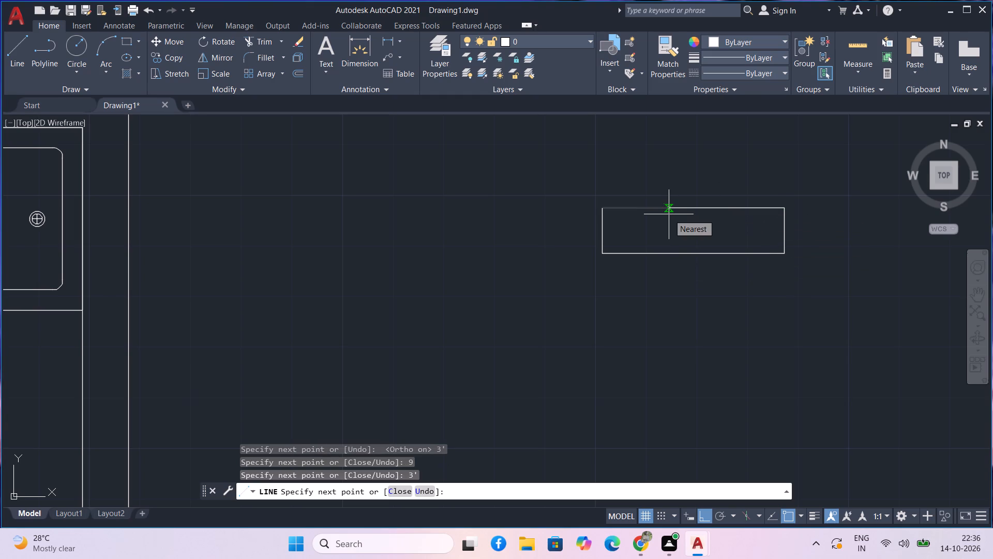
key("space")
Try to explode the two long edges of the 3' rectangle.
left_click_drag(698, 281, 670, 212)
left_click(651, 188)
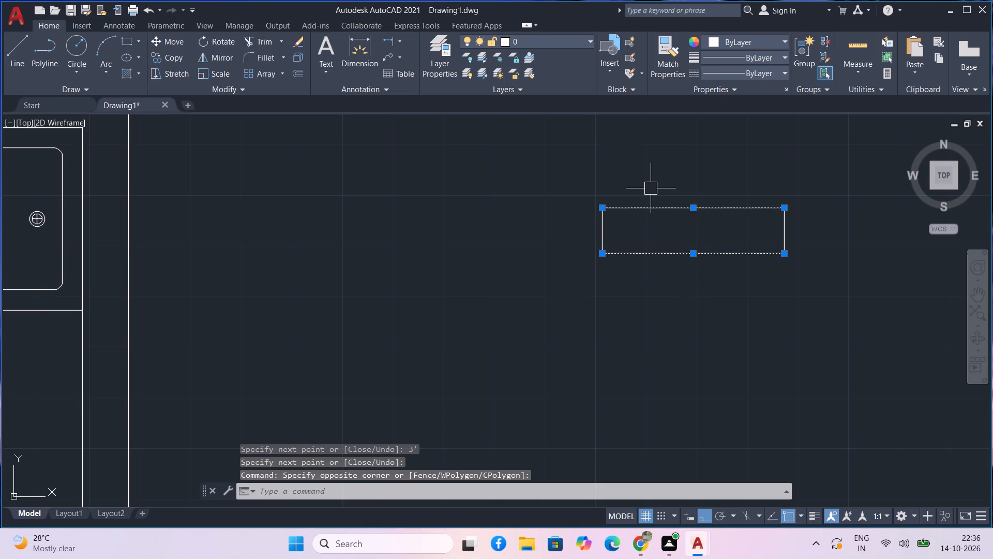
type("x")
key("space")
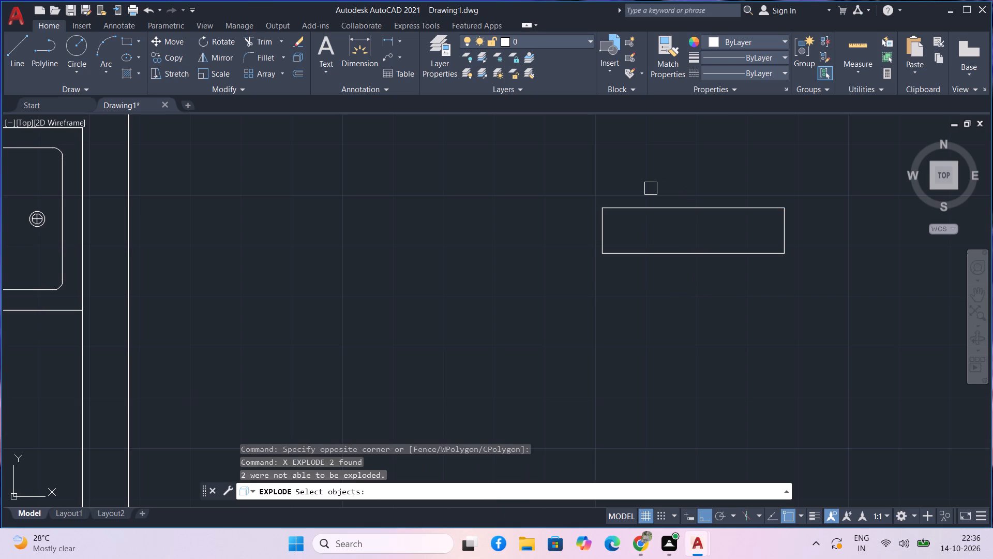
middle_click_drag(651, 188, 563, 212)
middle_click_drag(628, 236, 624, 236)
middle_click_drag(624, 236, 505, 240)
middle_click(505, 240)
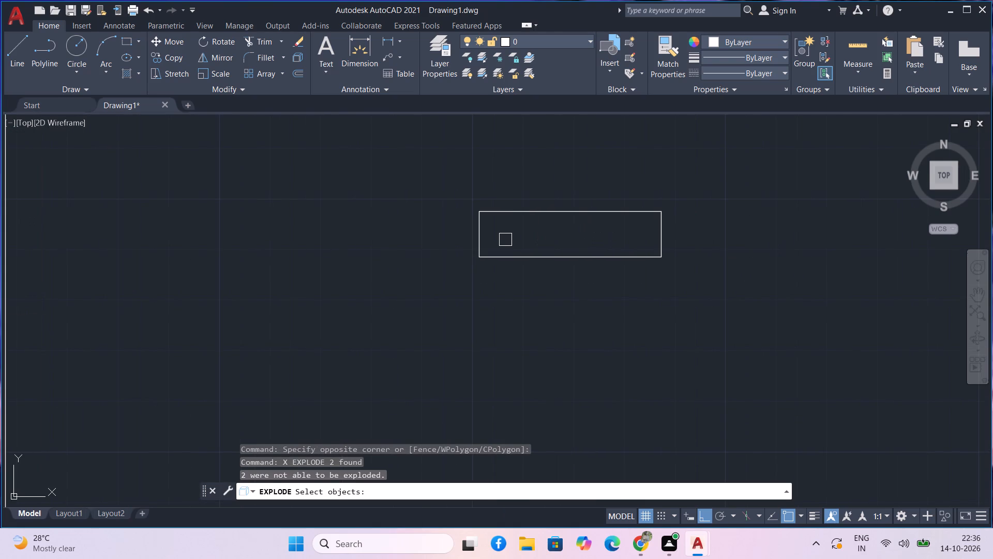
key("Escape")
Offset the 3' rectangle's upper and lower long edges 3" inward to divide it into three equal strips.
type("o")
key("space")
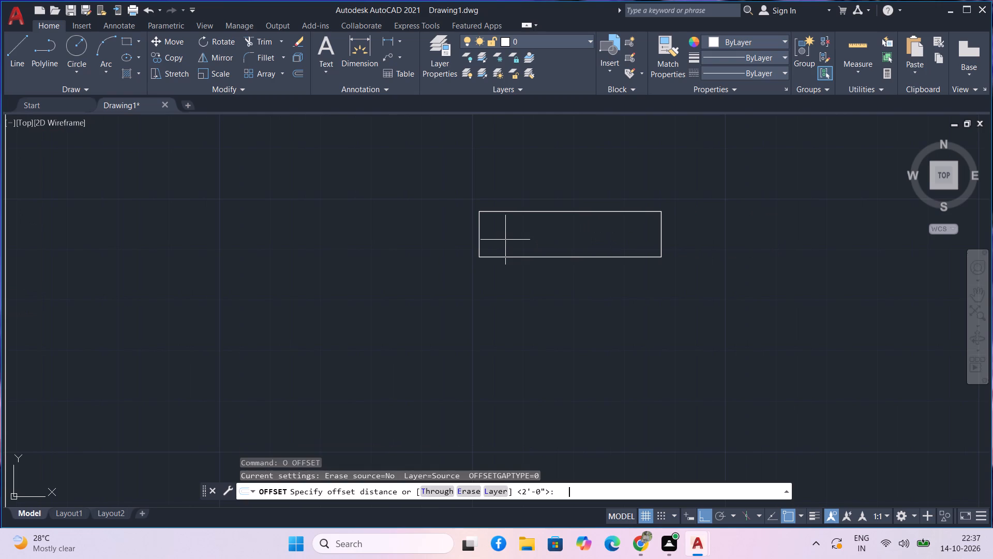
key("3")
key("Return")
left_click(561, 213)
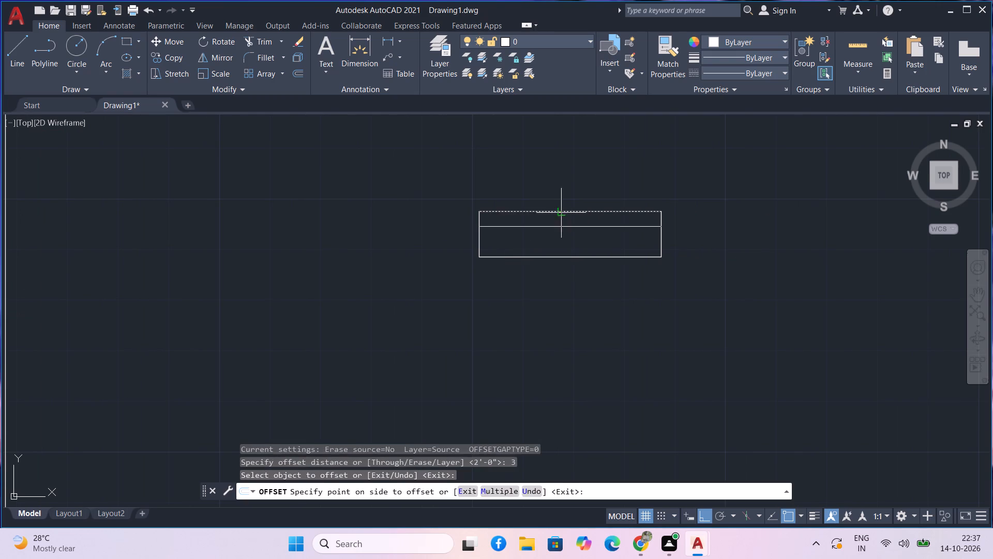
left_click(560, 226)
left_click(556, 253)
left_click(556, 247)
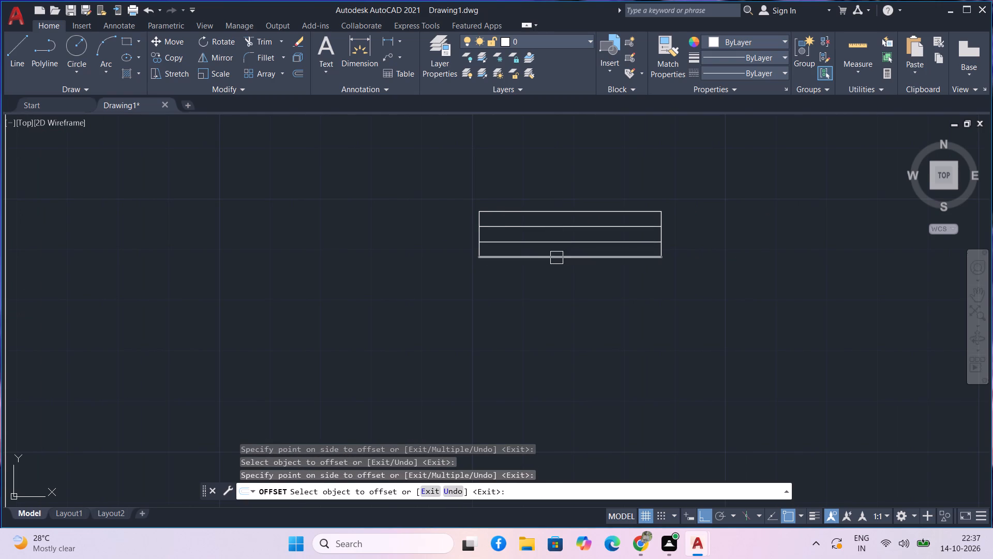
scroll(689, 278, "down", 2)
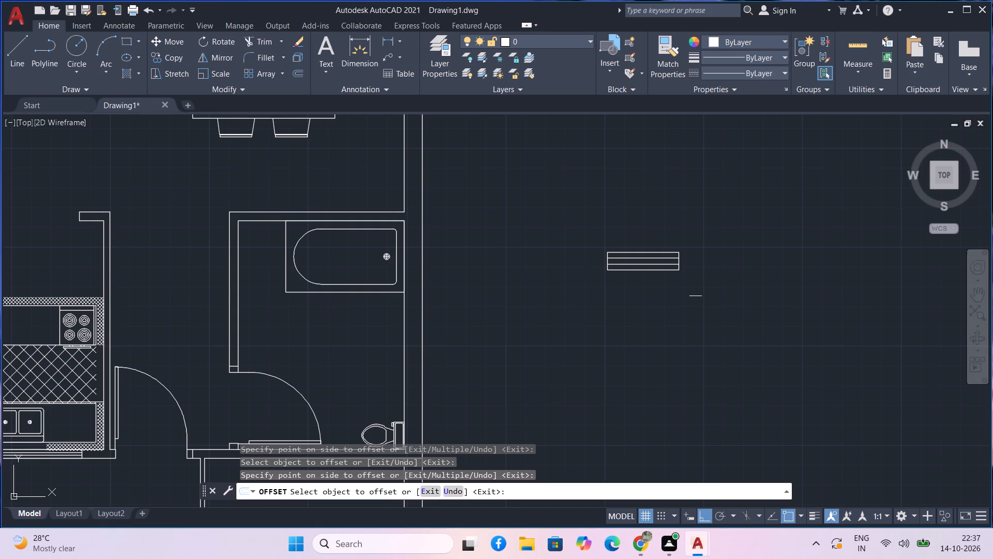
middle_click_drag(696, 288, 706, 304)
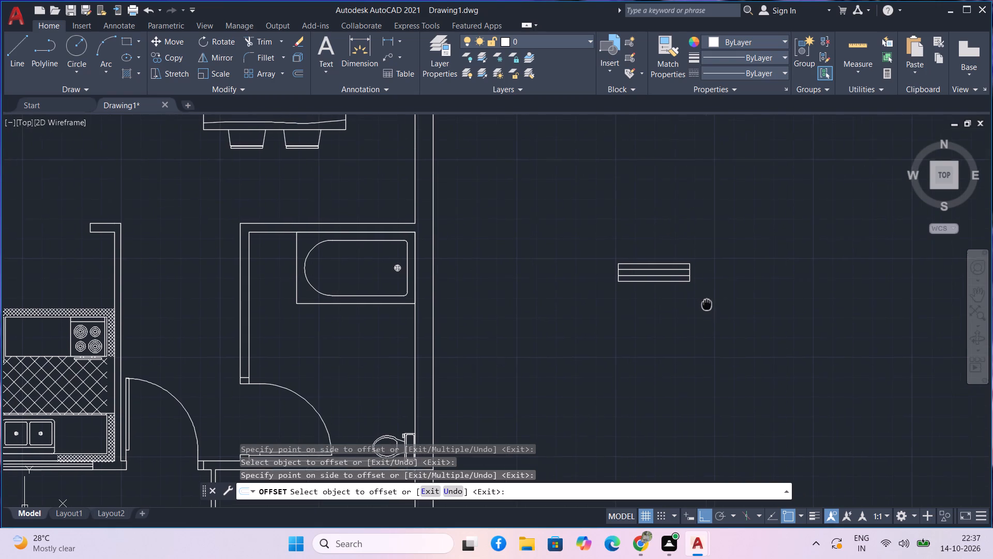
middle_click_drag(706, 304, 706, 308)
middle_click_drag(706, 308, 630, 316)
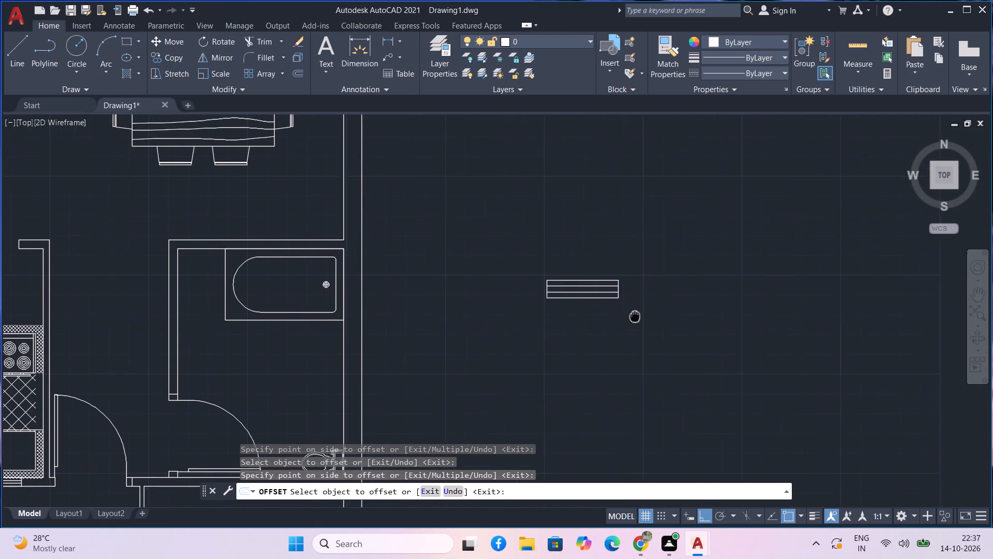
middle_click_drag(630, 316, 579, 315)
key("Escape")
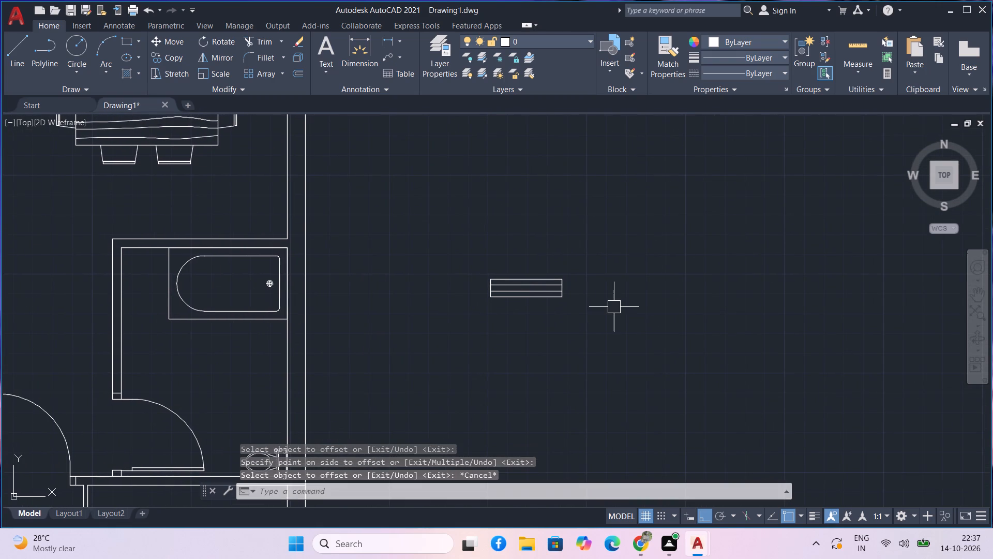
Draw a second rectangle 2' wide by 9" high with lines, to the right of the 3' rectangle.
type("l")
key("space")
left_click(594, 281)
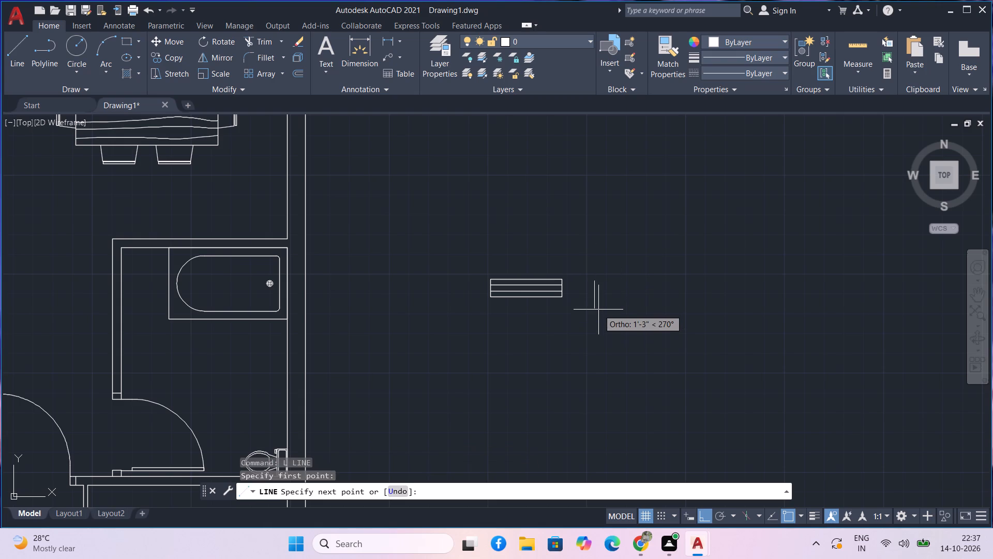
key("9")
key("Return")
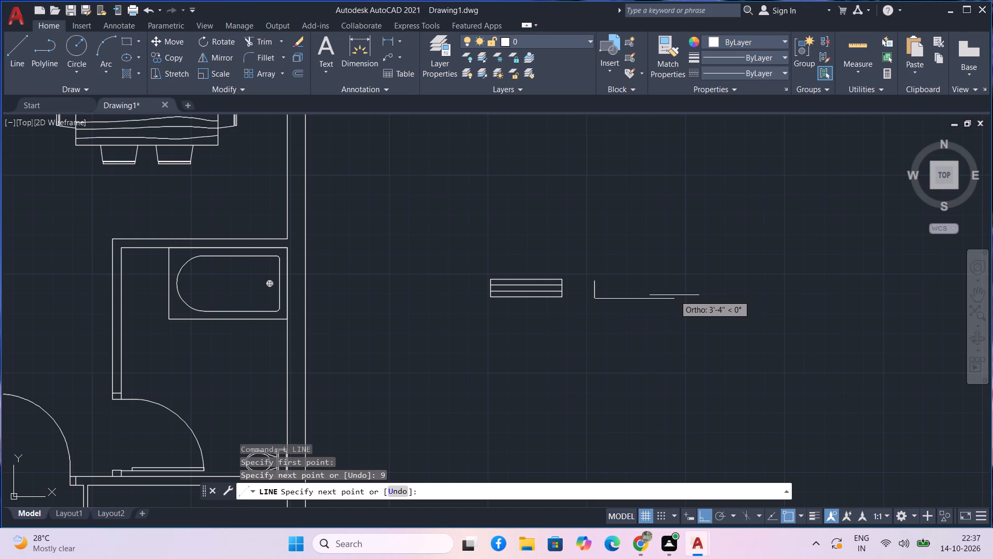
key("2")
key("apostrophe")
key("Return")
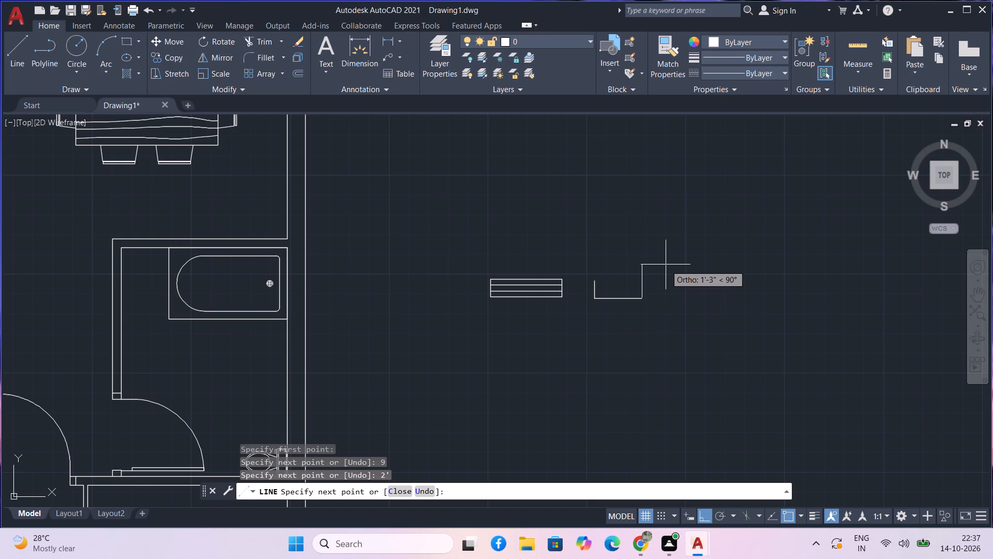
key("9")
key("Return")
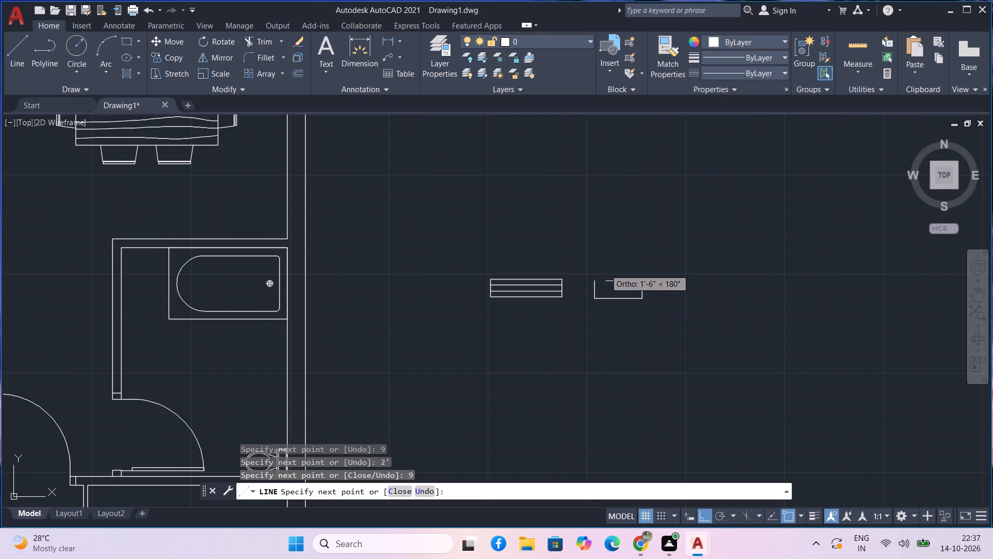
type("2'")
key("Return")
key("space")
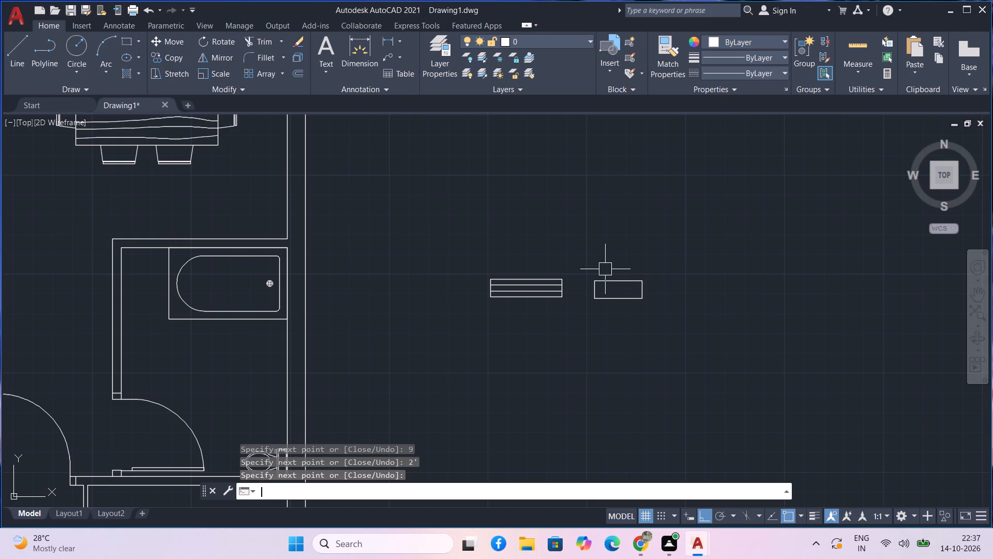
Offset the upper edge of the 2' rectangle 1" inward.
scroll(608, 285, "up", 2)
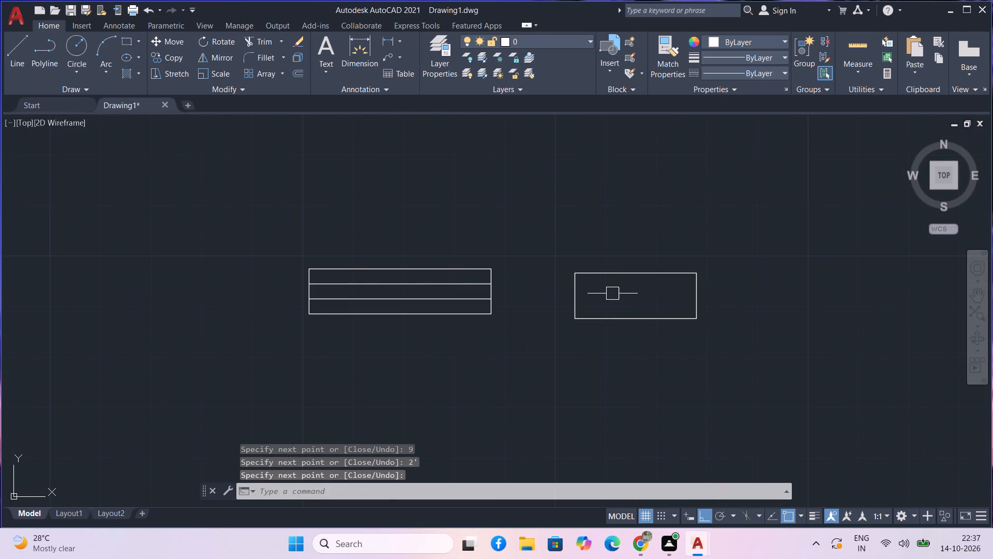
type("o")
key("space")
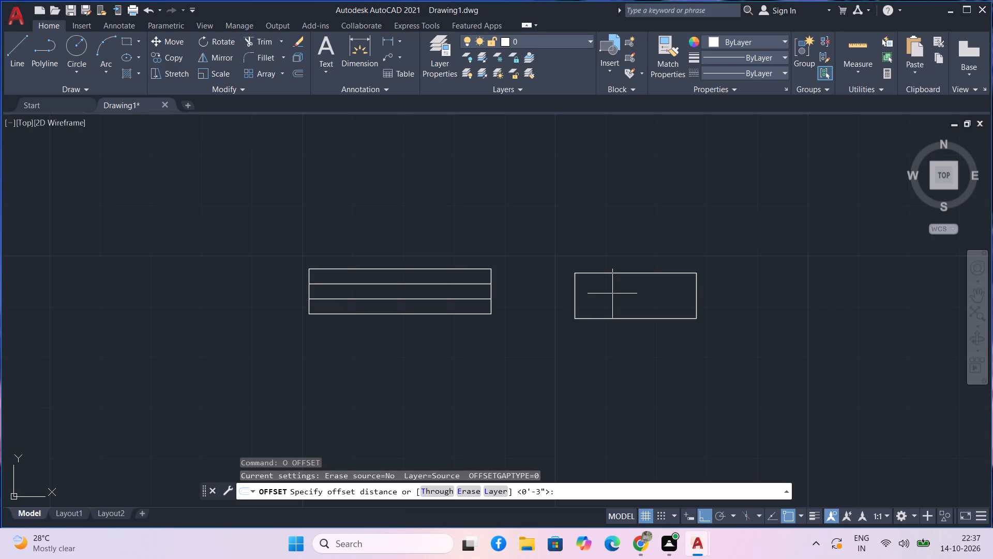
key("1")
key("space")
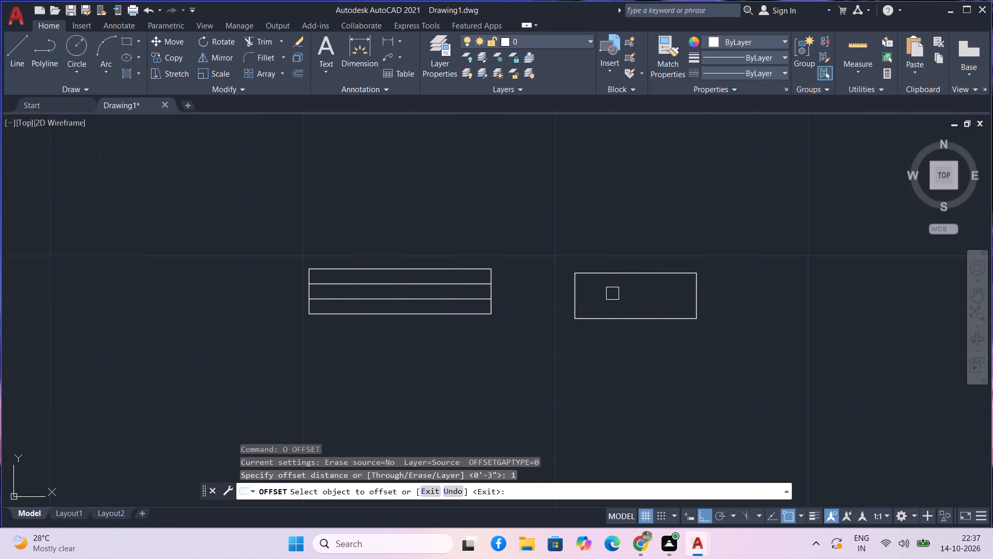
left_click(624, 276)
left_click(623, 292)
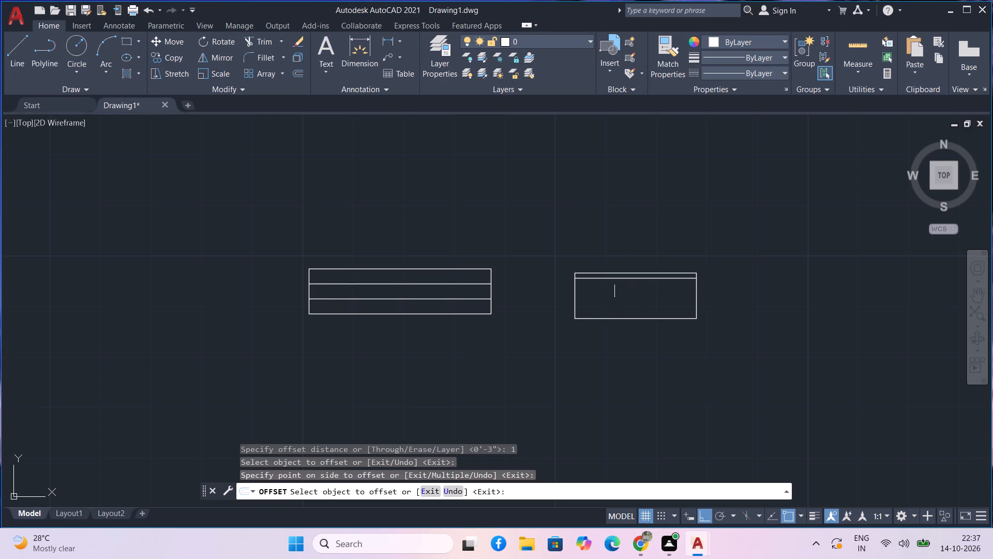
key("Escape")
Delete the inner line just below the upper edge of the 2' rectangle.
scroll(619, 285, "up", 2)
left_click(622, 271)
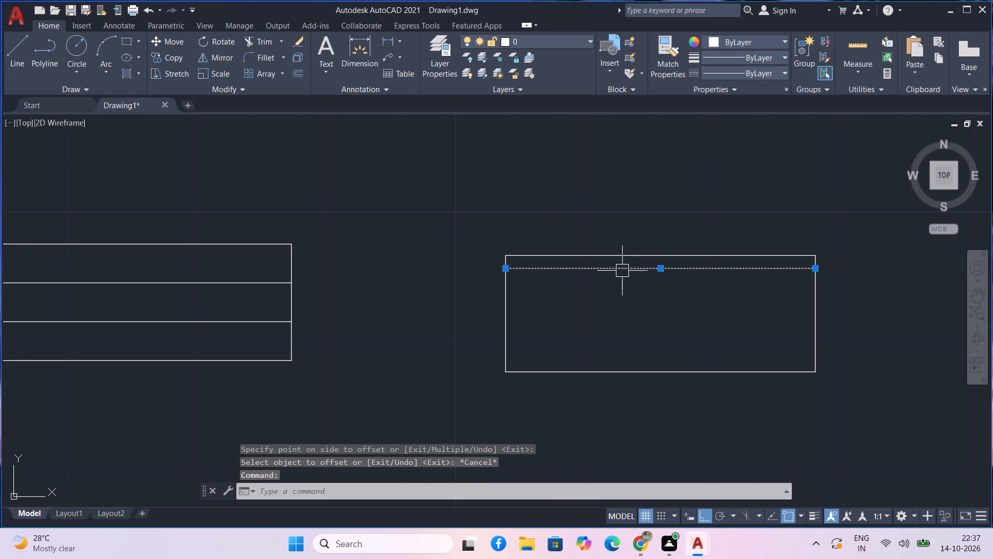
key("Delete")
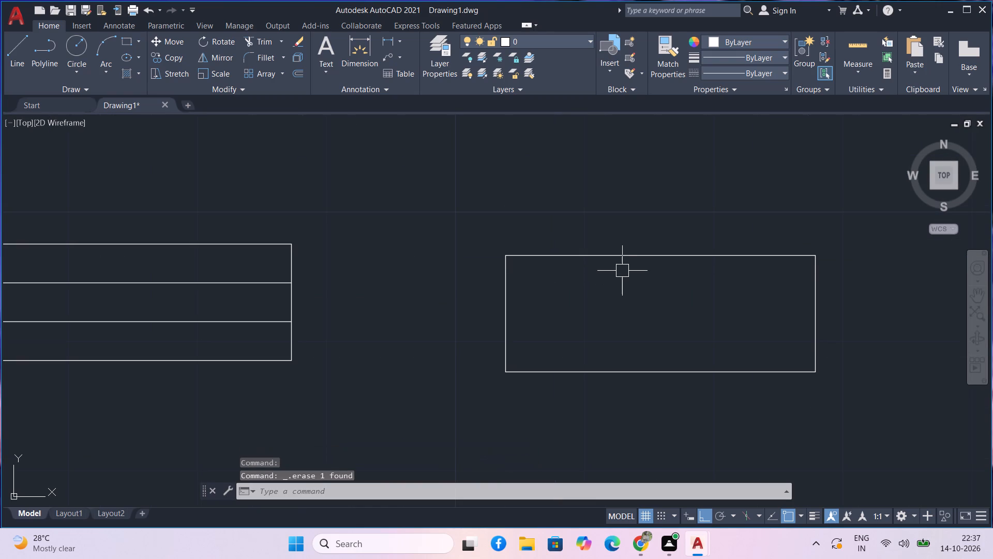
Offset the 2' rectangle's upper edge 3" inward, and that new line another 3", dividing the rectangle into three strips.
type("o")
key("space")
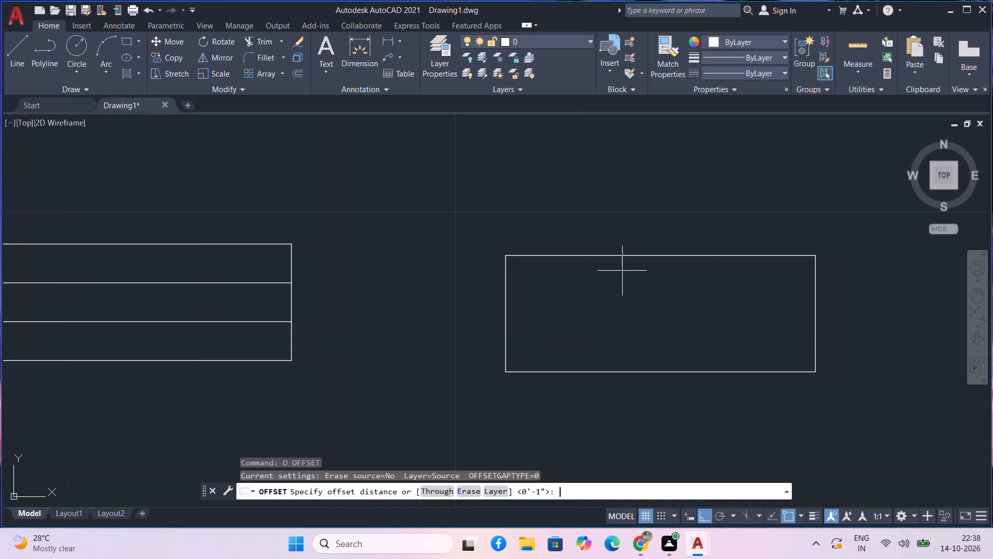
key("3")
key("Return")
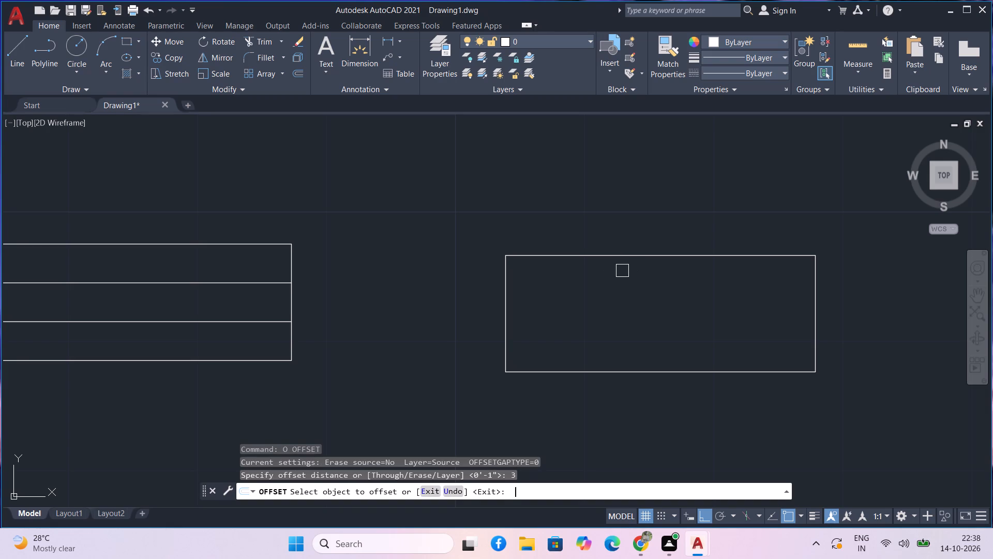
left_click(651, 252)
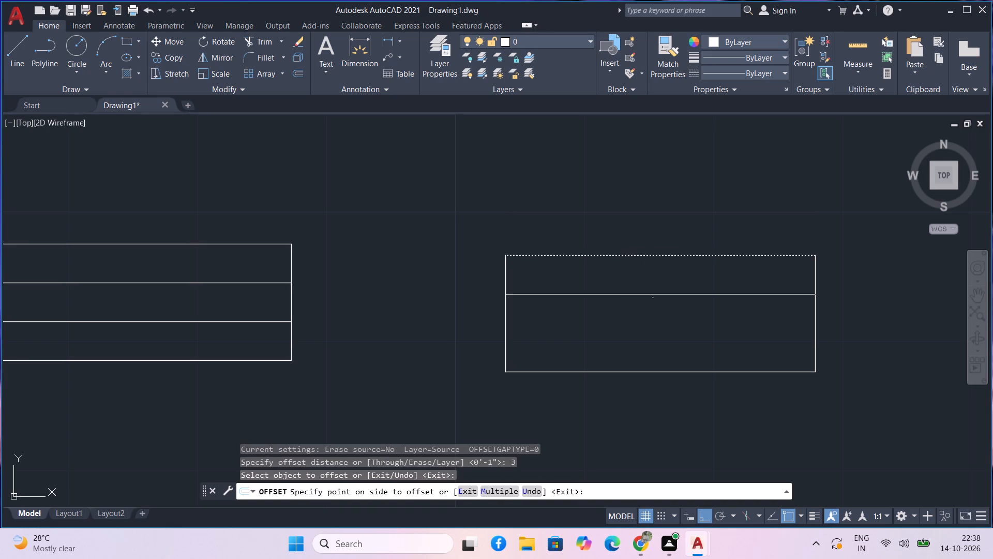
left_click(653, 299)
left_click_drag(650, 297, 651, 303)
left_click(650, 333)
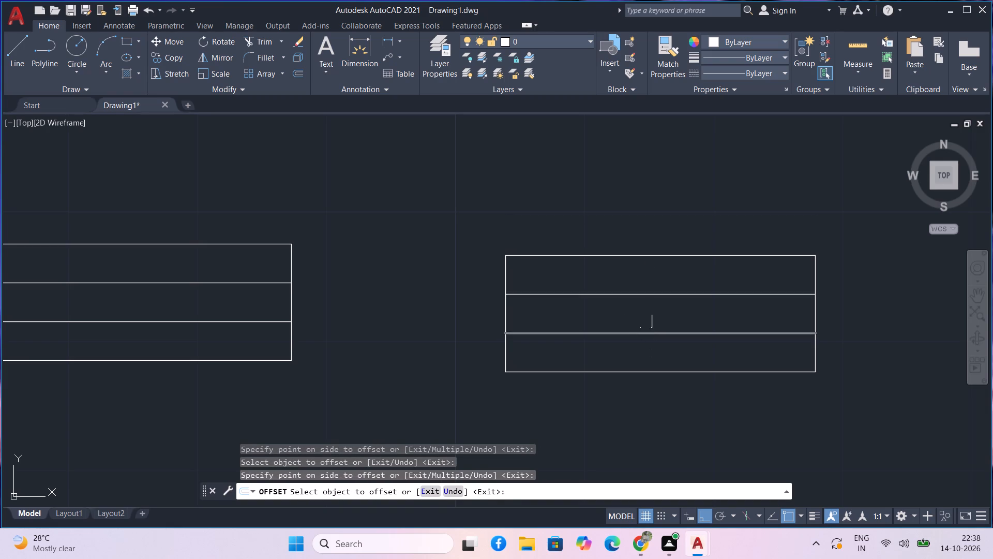
scroll(645, 321, "down", 2)
scroll(692, 377, "down", 1)
key("Escape")
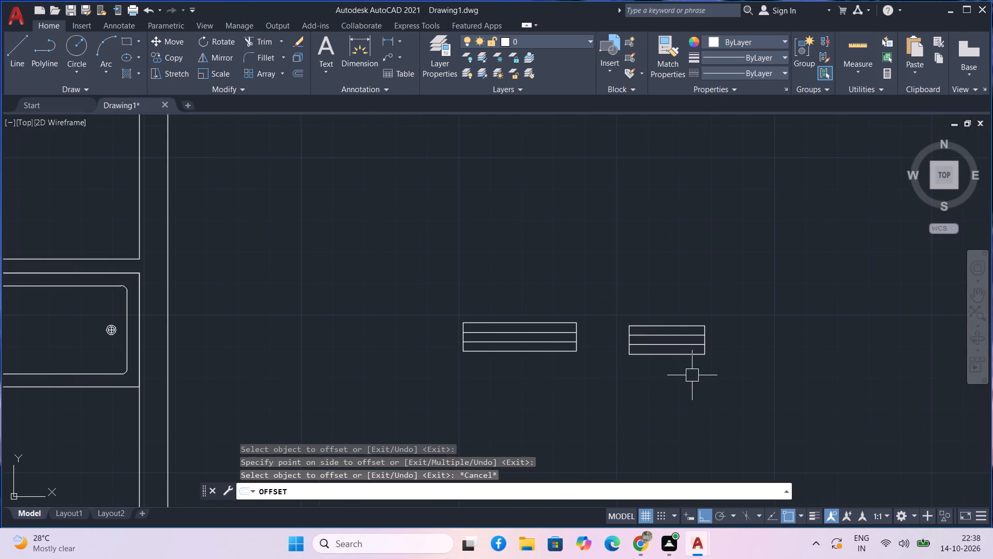
Join the lines of the 2' window symbol so its outline becomes a single polyline.
scroll(692, 375, "down", 2)
middle_click_drag(692, 375, 719, 341)
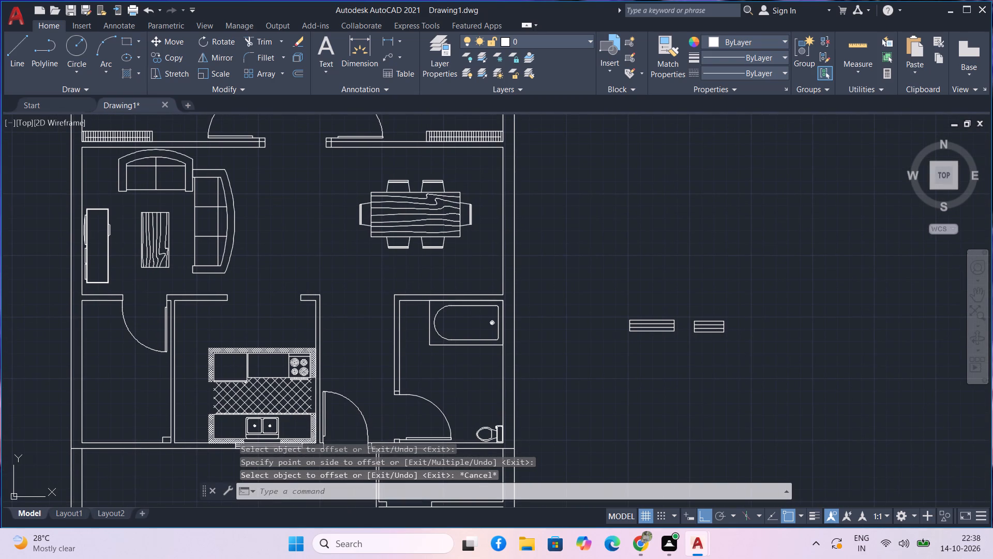
middle_click_drag(739, 353, 741, 369)
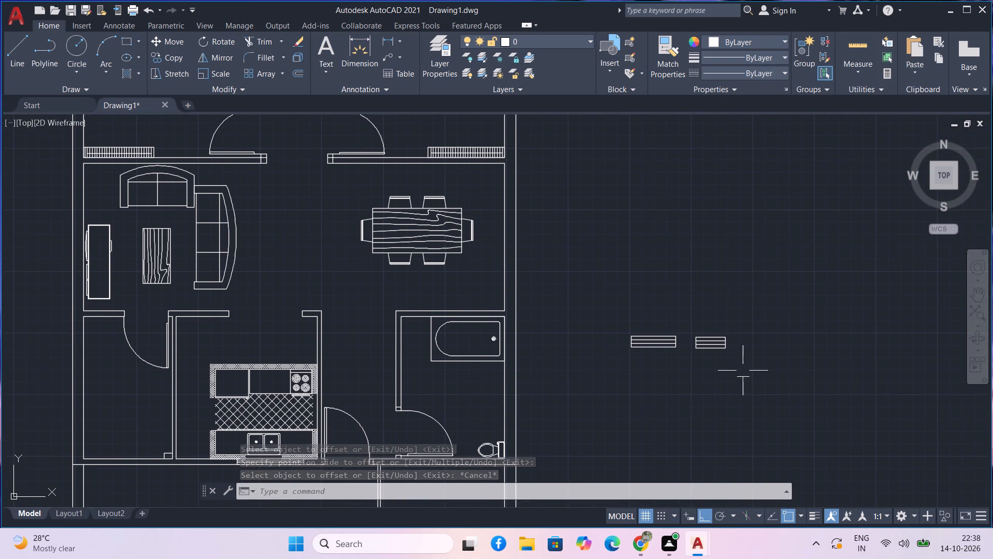
scroll(743, 365, "up", 2)
left_click_drag(740, 358, 734, 342)
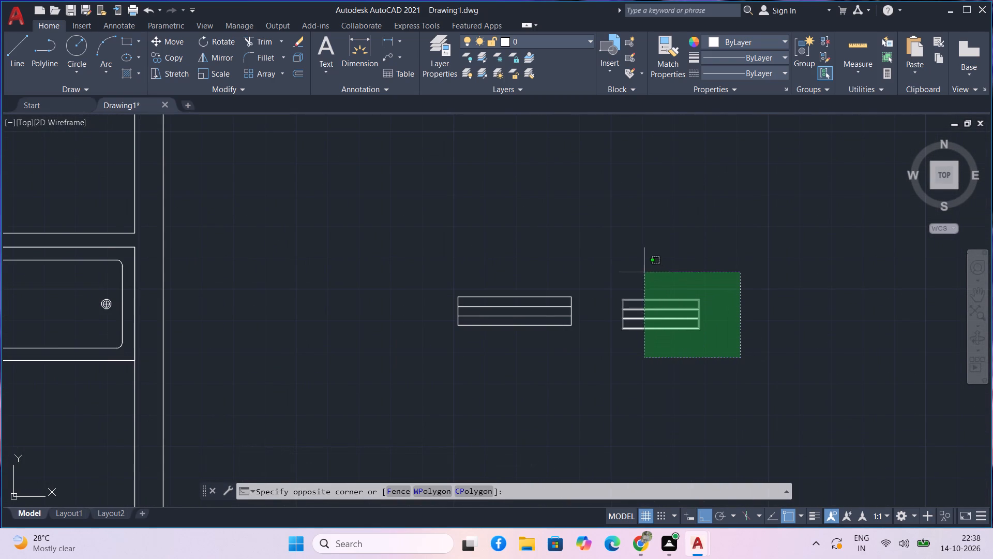
left_click(618, 272)
type("j")
key("space")
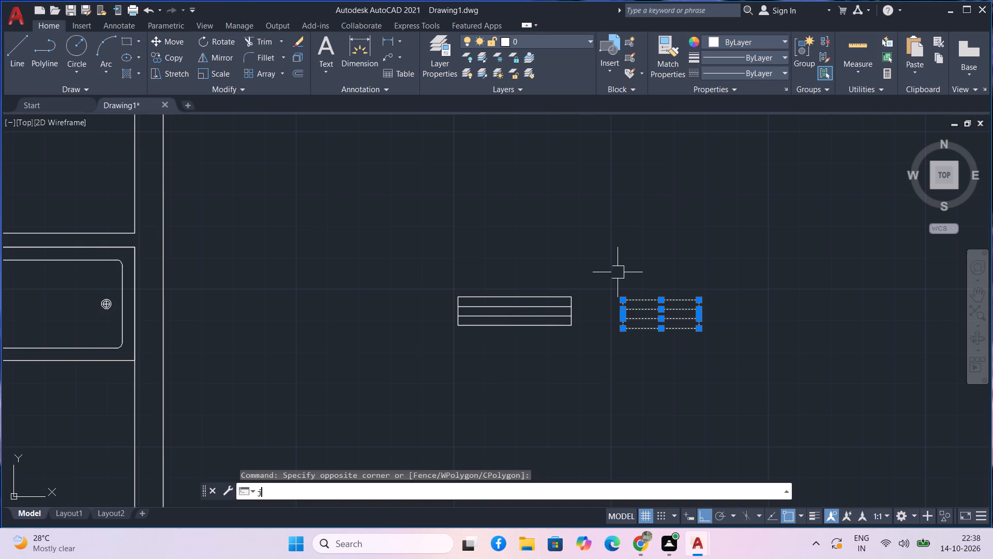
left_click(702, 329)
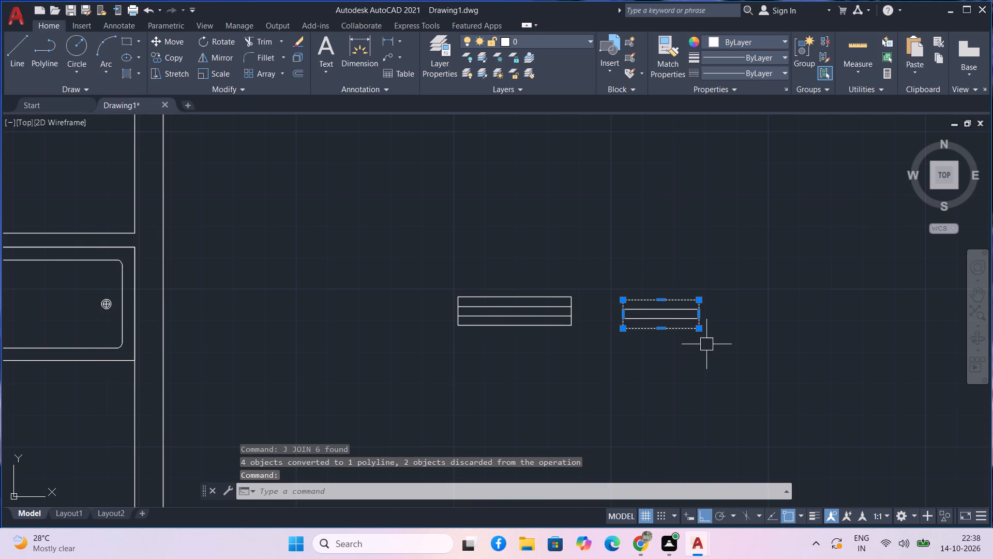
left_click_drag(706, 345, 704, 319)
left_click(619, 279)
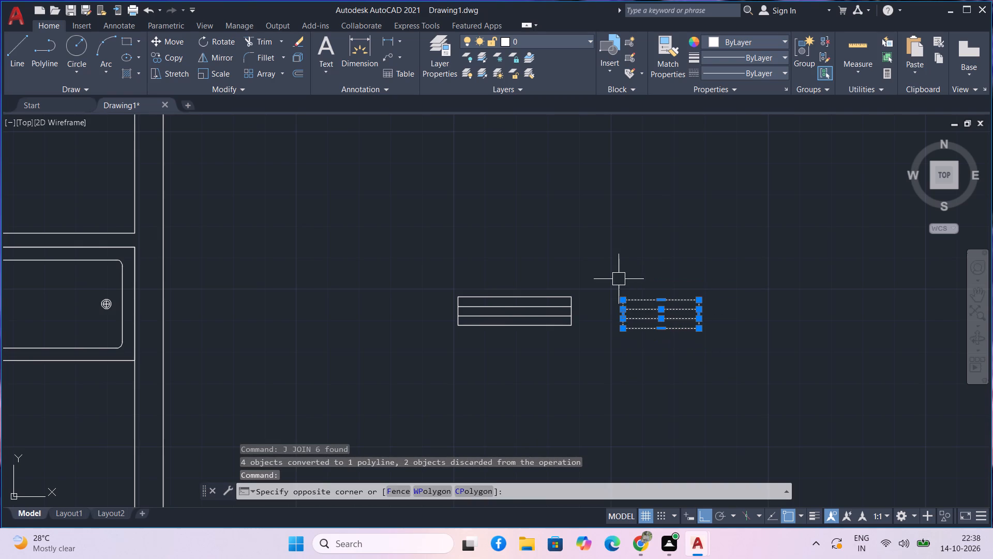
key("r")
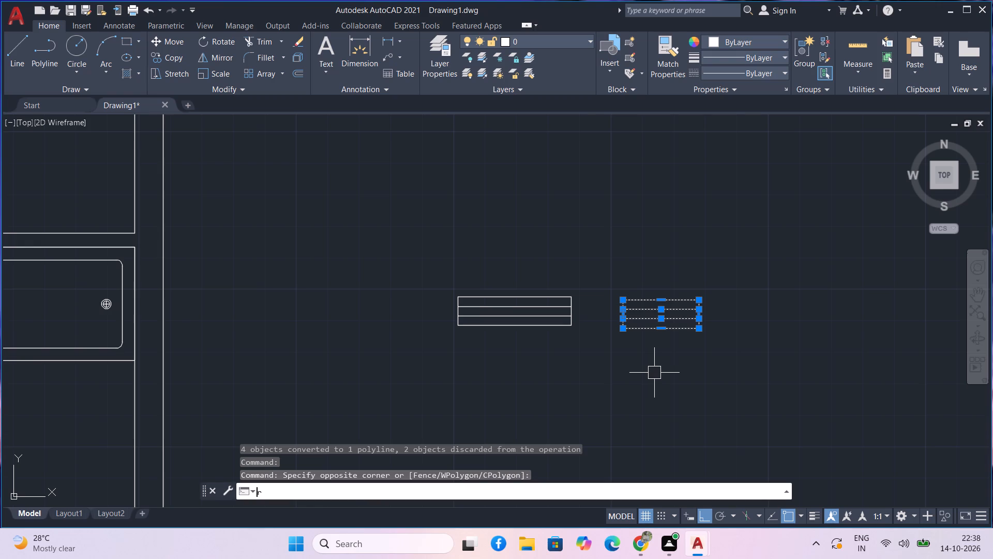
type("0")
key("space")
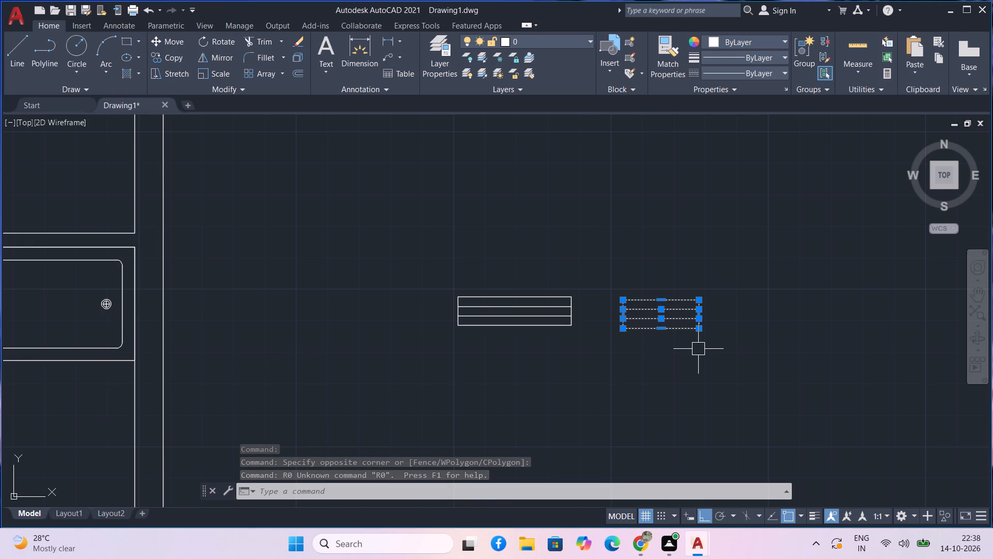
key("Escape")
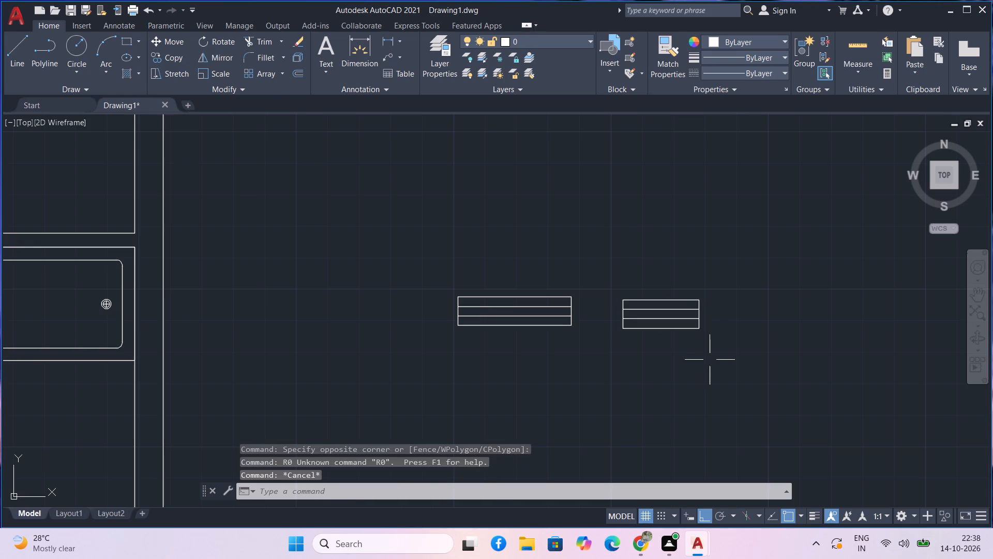
Rotate the whole 2' window symbol 270° about its lower-right corner so it stands upright.
left_click_drag(711, 360, 709, 342)
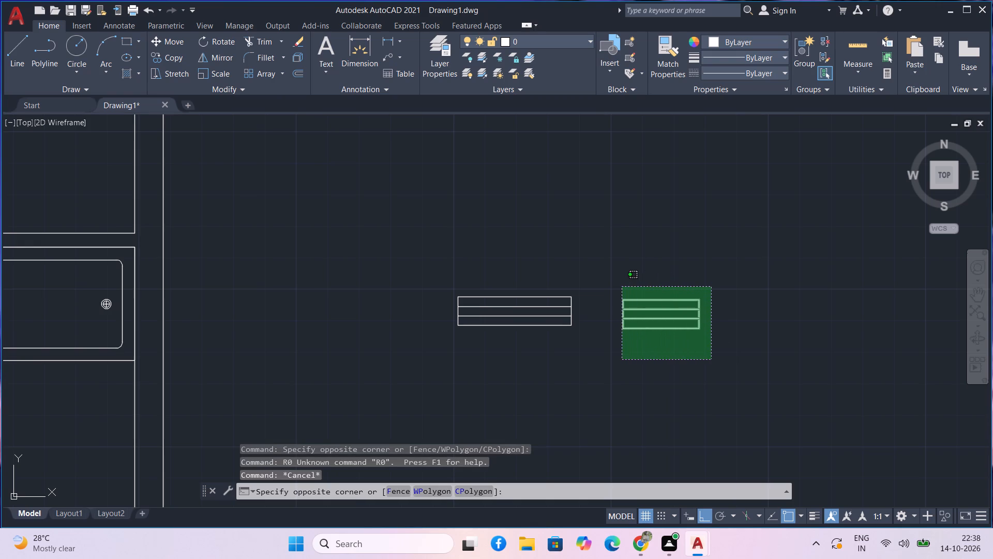
left_click(619, 285)
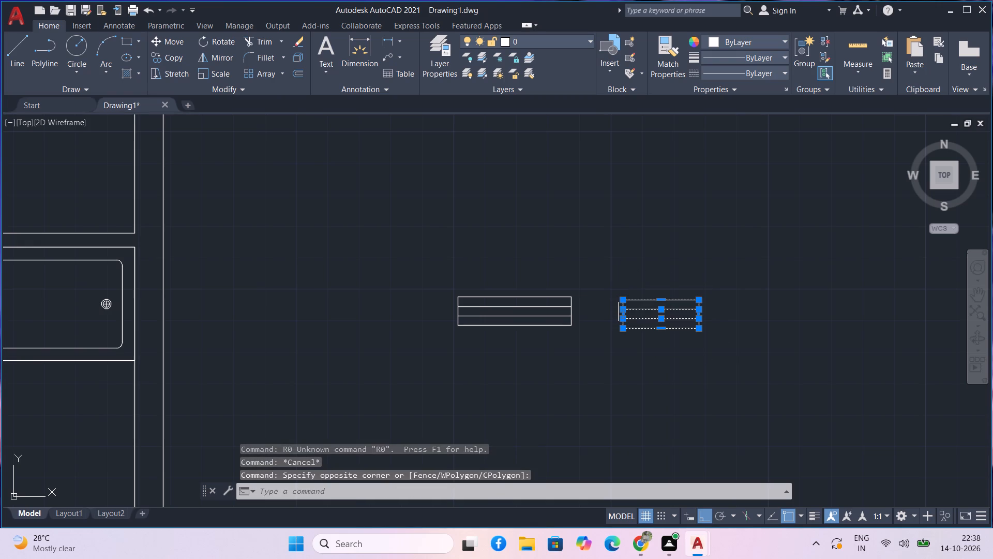
type("ro")
key("space")
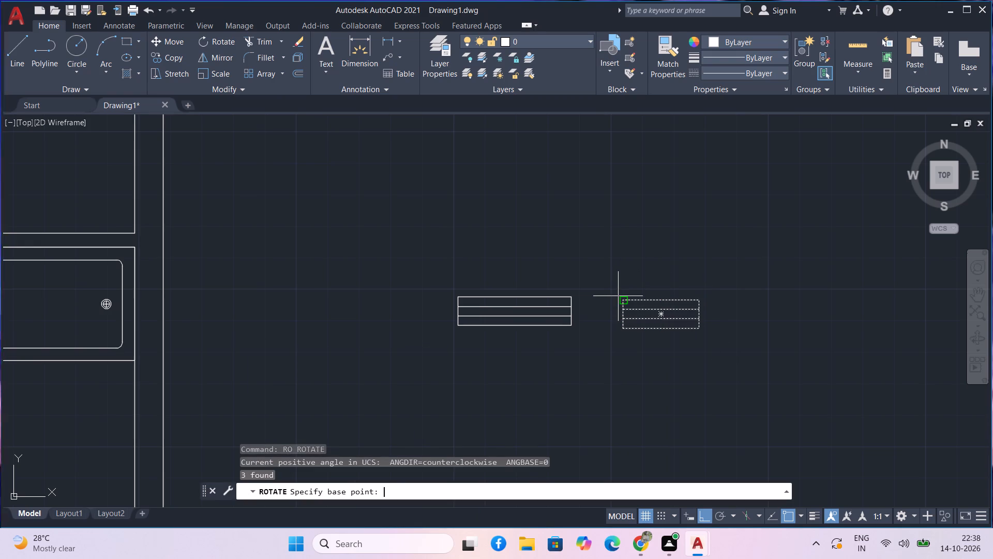
left_click(696, 331)
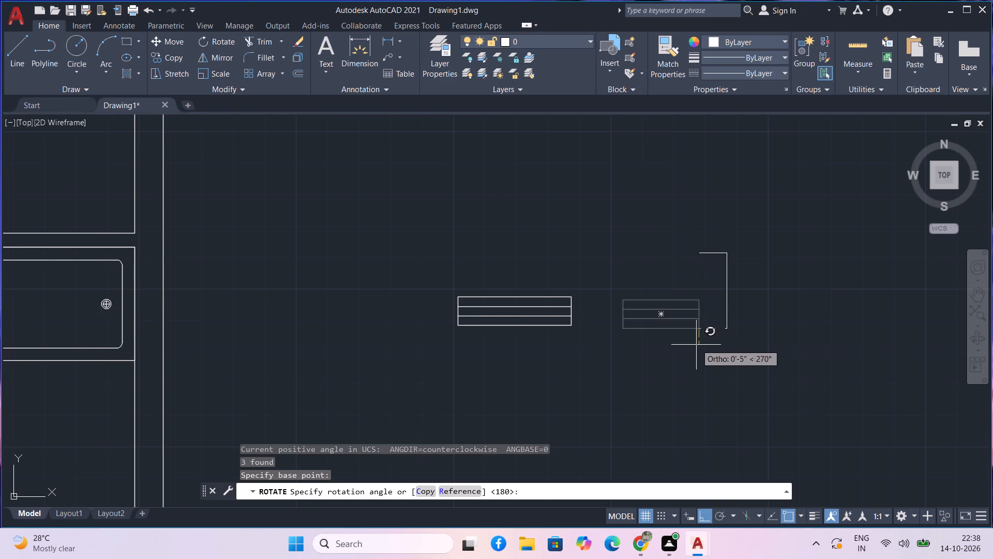
key("F8")
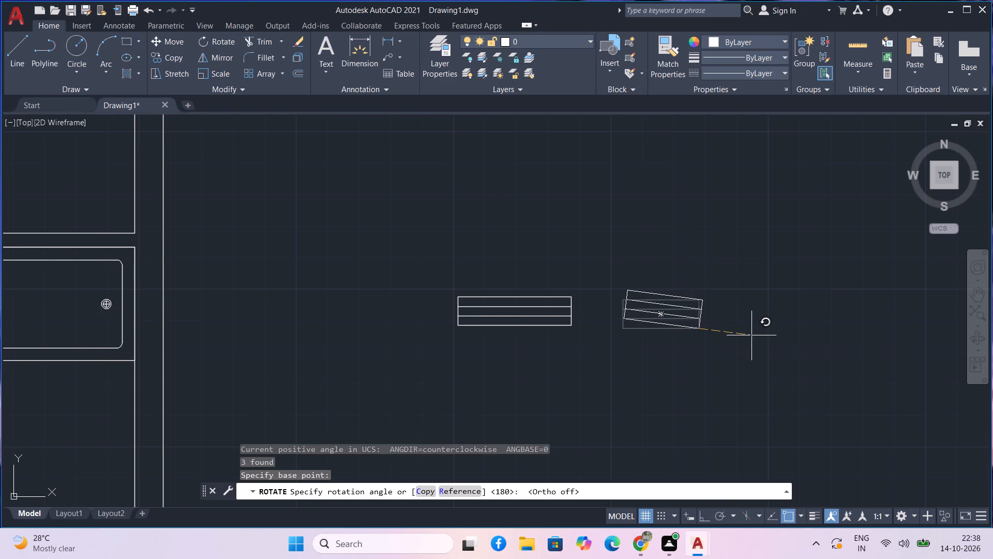
key("F8")
left_click(696, 395)
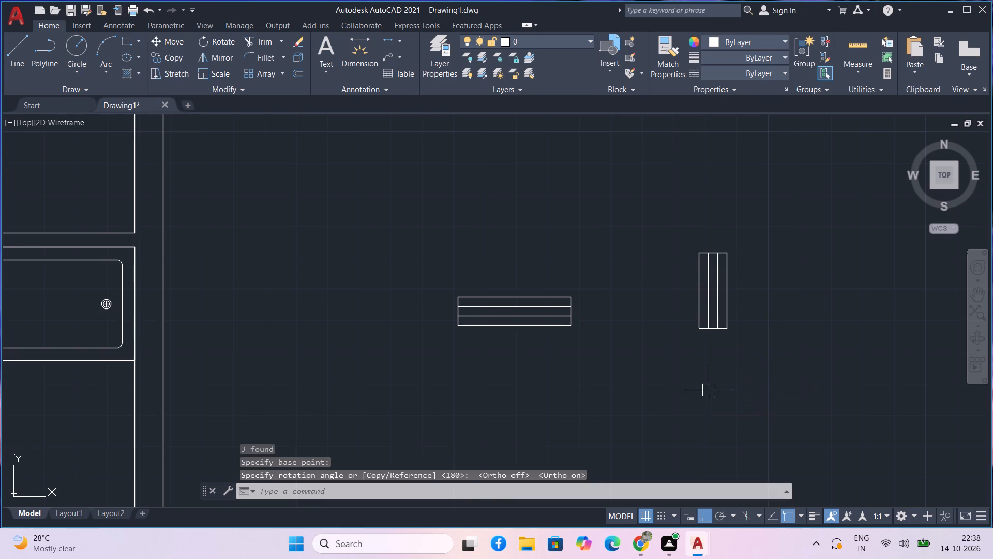
Move the upright 2' window symbol by its lower-right corner onto the bathroom's outer wall line, between the bathtub and the toilet.
left_click_drag(758, 370, 747, 349)
left_click(685, 303)
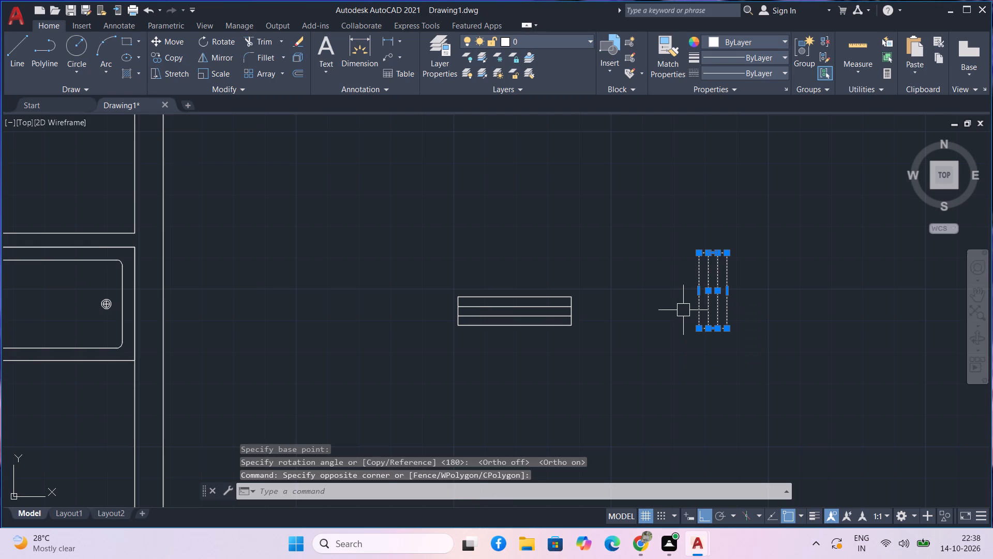
type("m")
key("space")
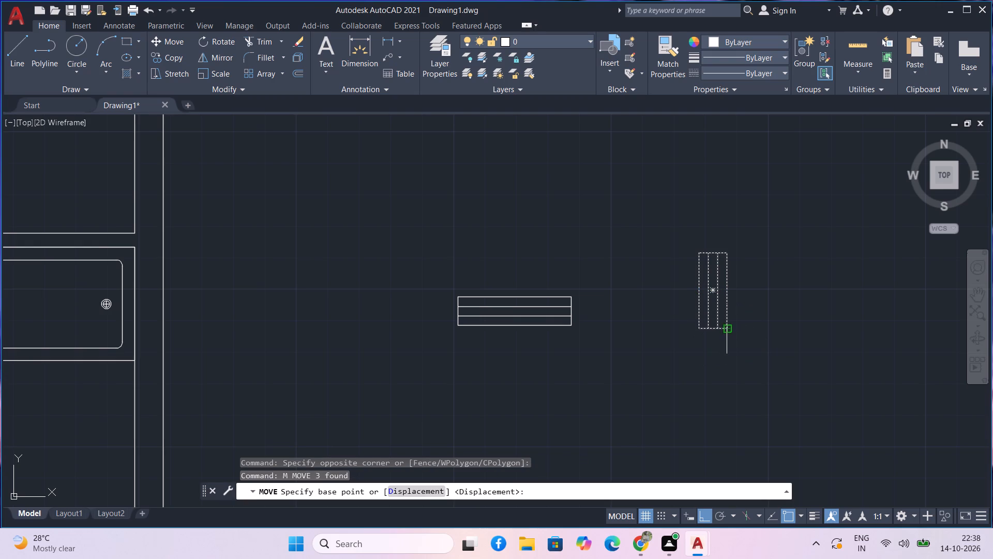
left_click_drag(727, 332, 718, 342)
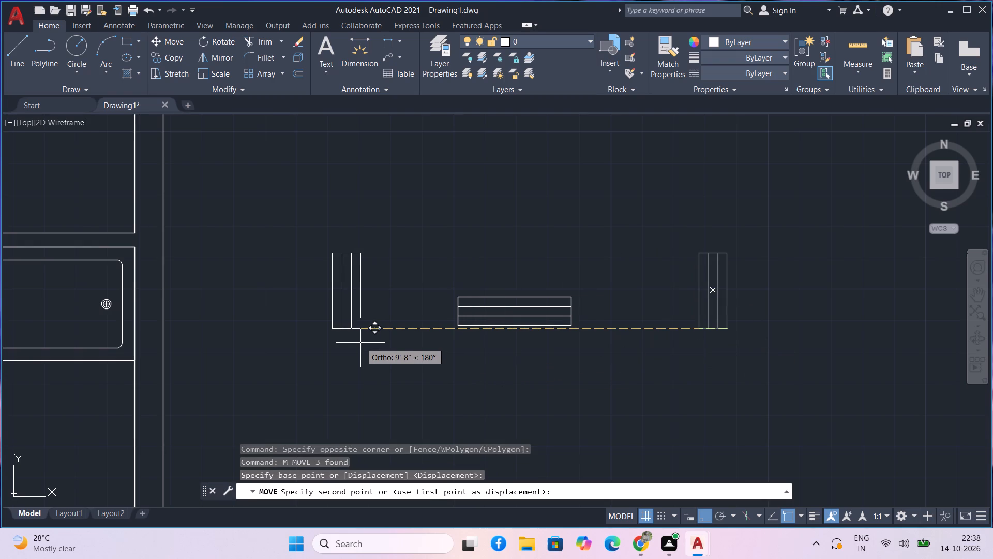
middle_click_drag(358, 343, 363, 358)
key("F8")
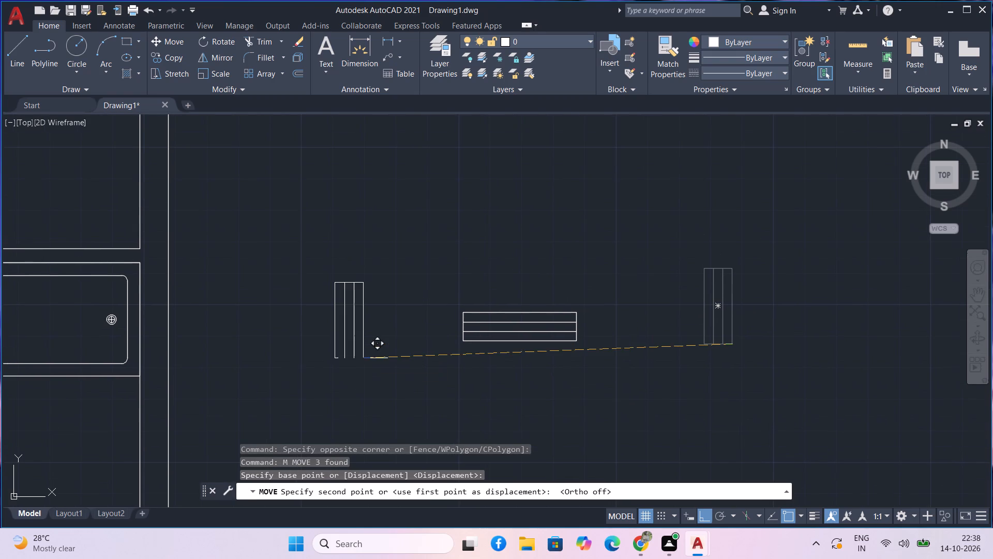
middle_click_drag(363, 358, 422, 324)
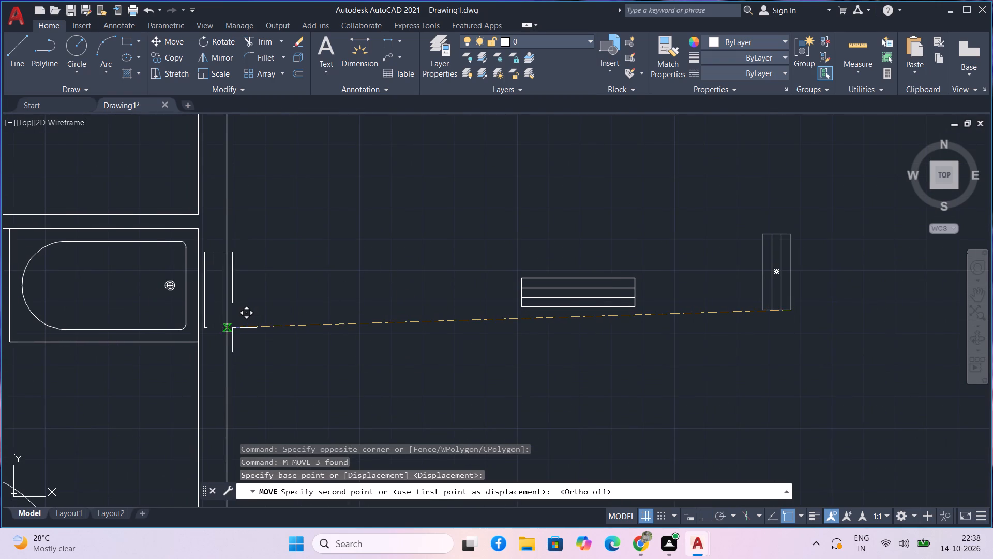
scroll(232, 328, "up", 1)
middle_click_drag(229, 328, 314, 332)
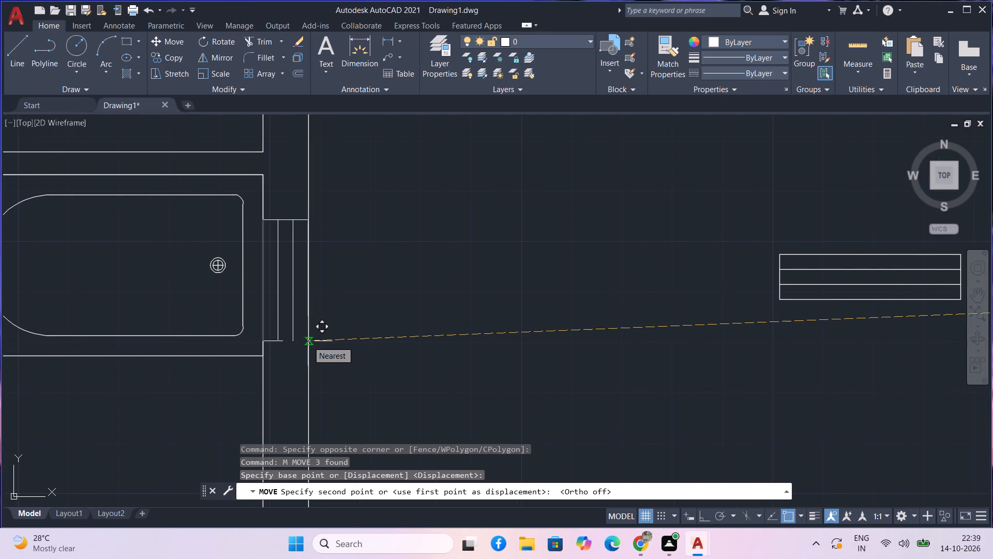
scroll(308, 341, "down", 2)
middle_click_drag(336, 374, 353, 268)
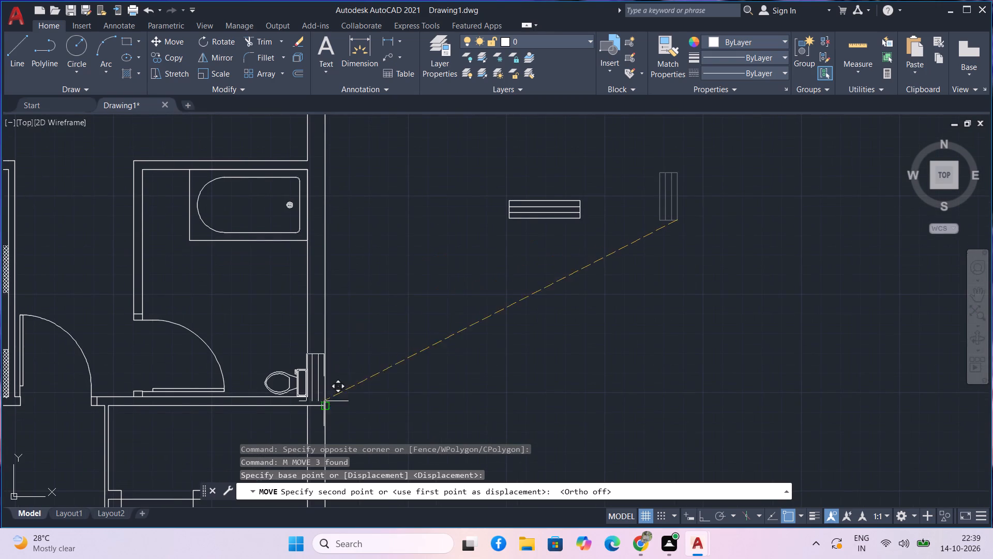
middle_click_drag(326, 389, 325, 316)
scroll(319, 331, "up", 3)
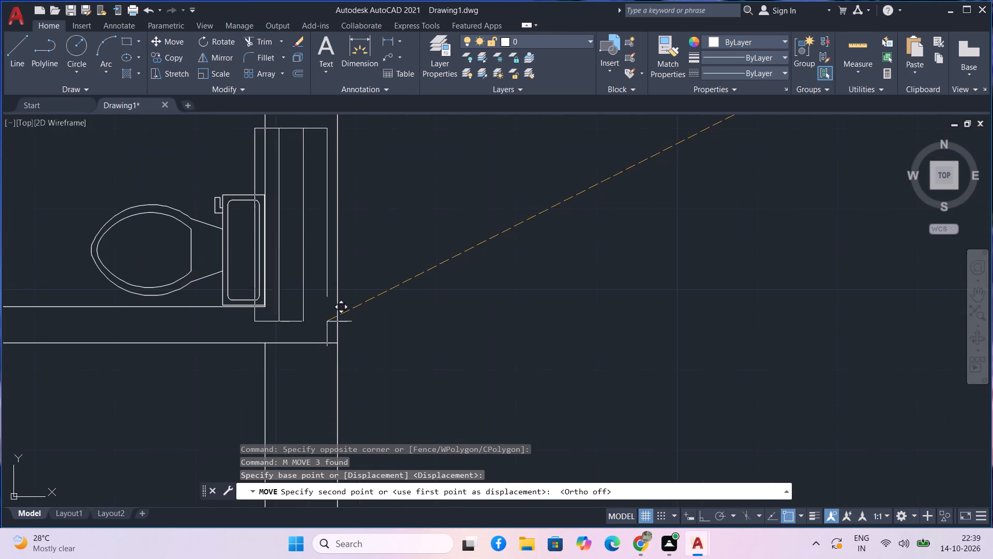
middle_click_drag(337, 313, 344, 356)
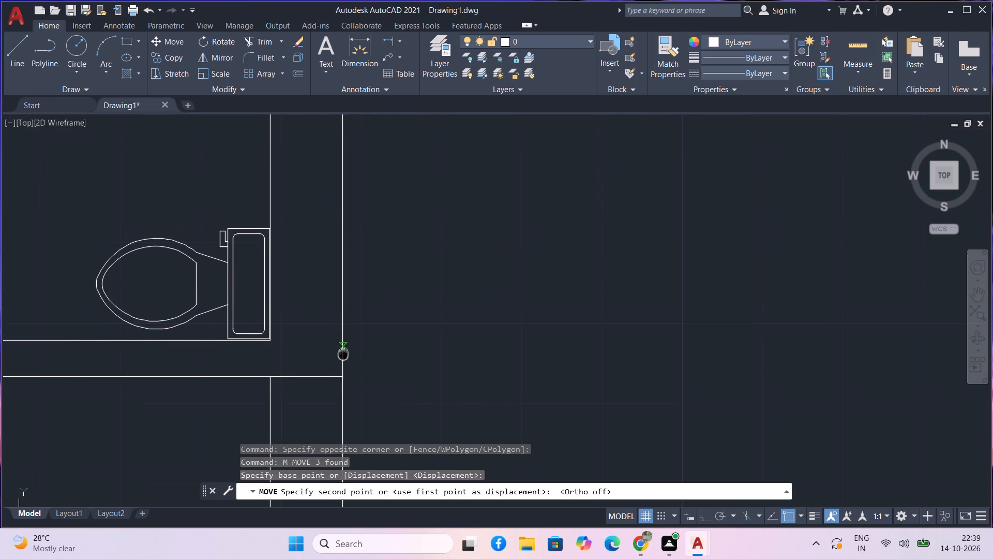
middle_click_drag(344, 356, 347, 365)
middle_click_drag(340, 306, 359, 421)
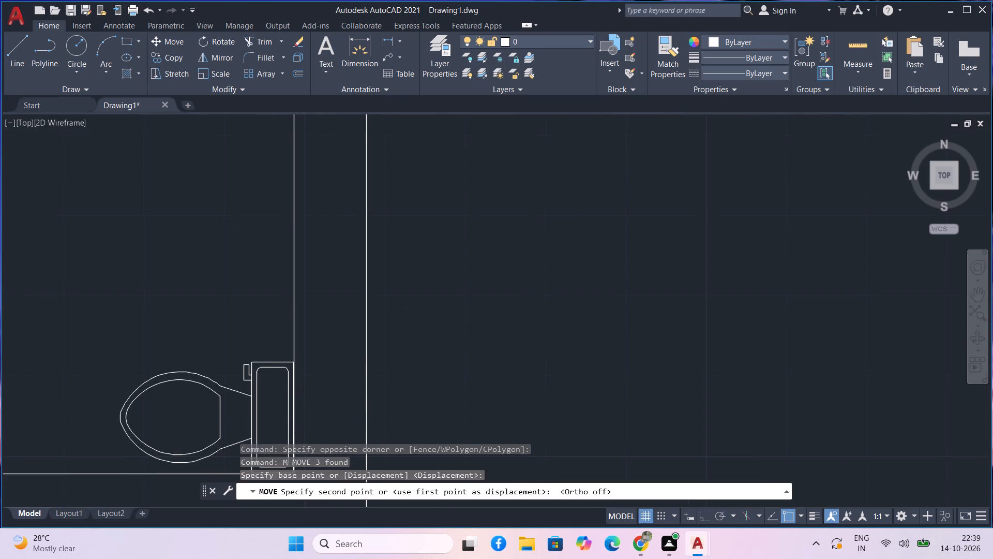
scroll(358, 352, "down", 3)
scroll(362, 323, "up", 2)
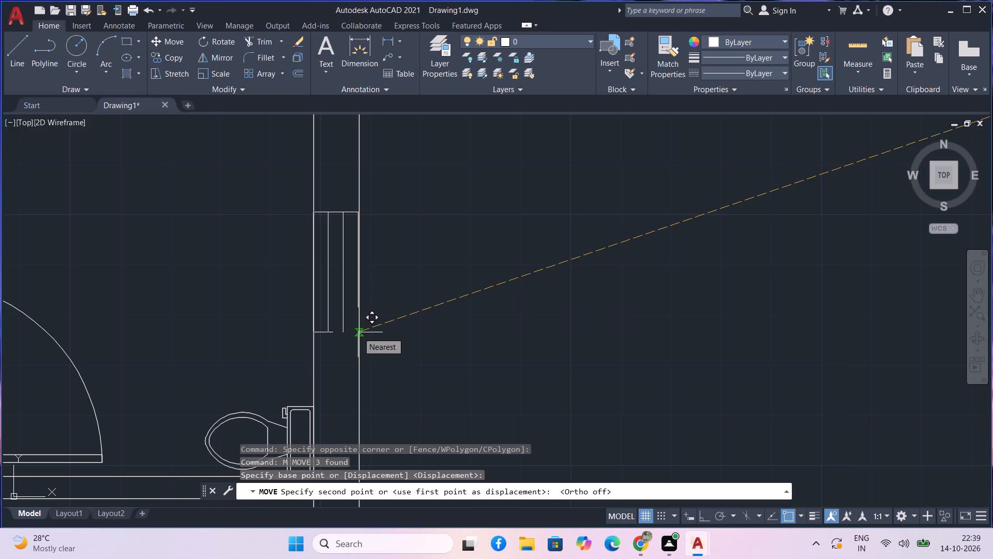
scroll(358, 332, "up", 2)
middle_click_drag(358, 332, 366, 428)
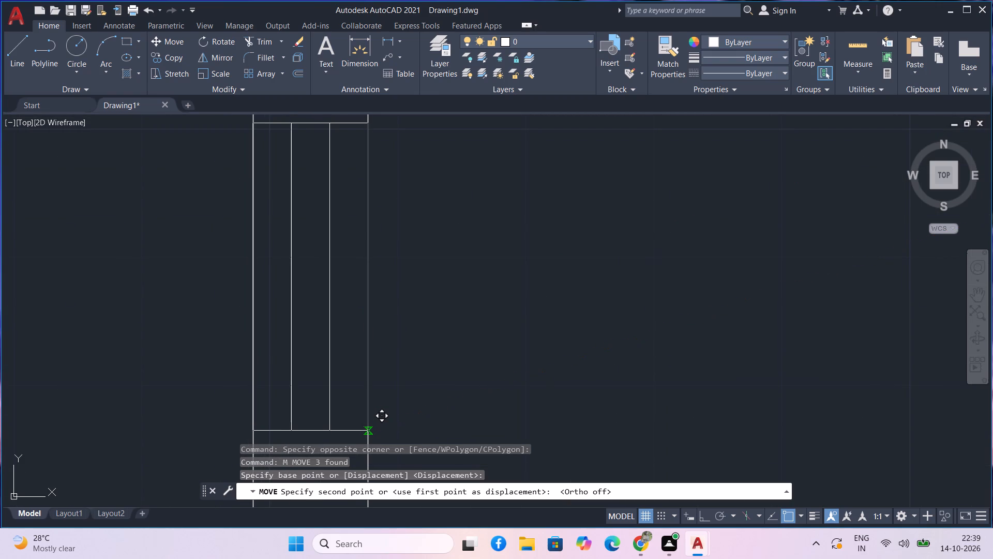
left_click(368, 431)
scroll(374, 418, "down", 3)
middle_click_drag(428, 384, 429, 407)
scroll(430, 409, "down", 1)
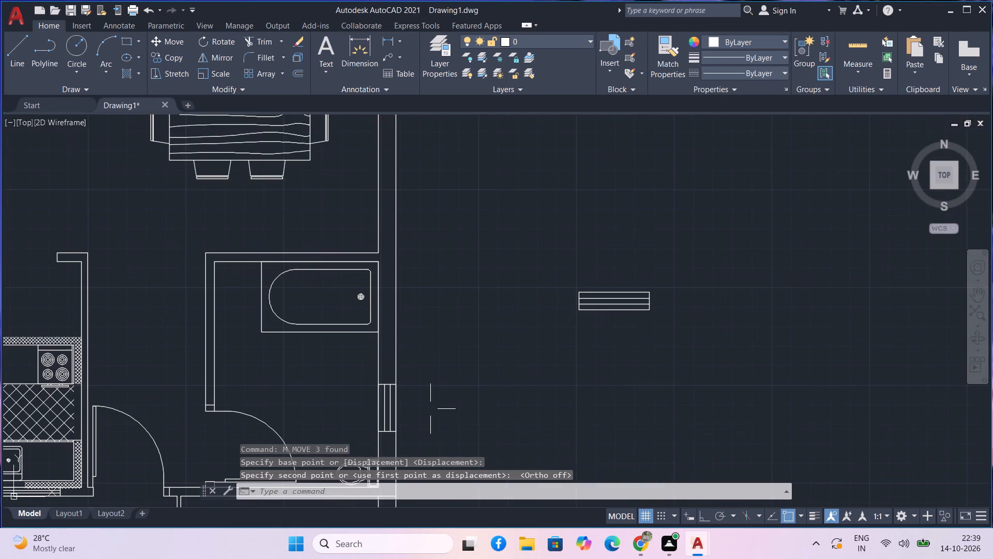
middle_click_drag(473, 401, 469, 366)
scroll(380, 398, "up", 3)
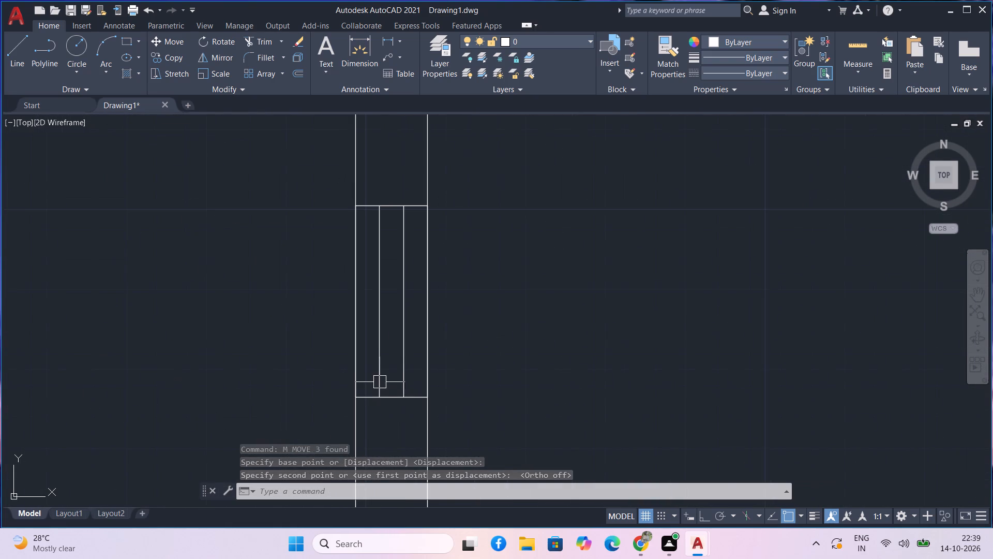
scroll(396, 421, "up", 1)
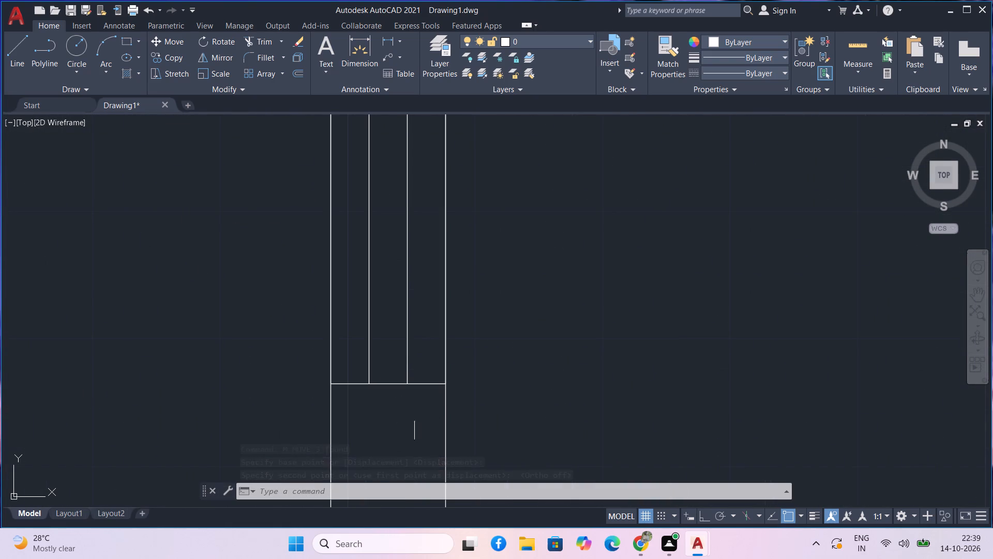
Copy the upright 2' window symbol from the bathroom wall to the empty space above the small toilet between the two bedrooms.
middle_click_drag(420, 408, 420, 436)
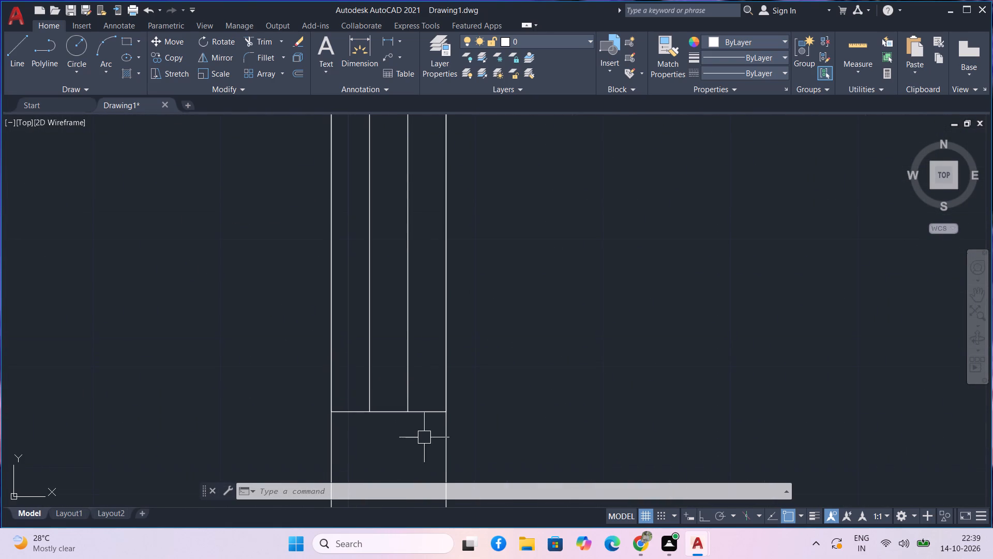
scroll(424, 437, "down", 1)
left_click(424, 437)
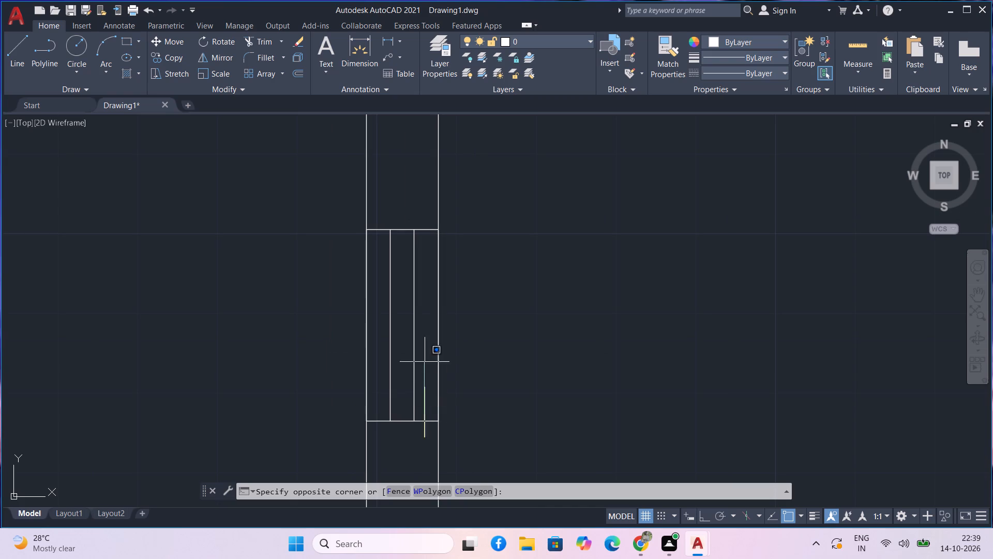
left_click(385, 218)
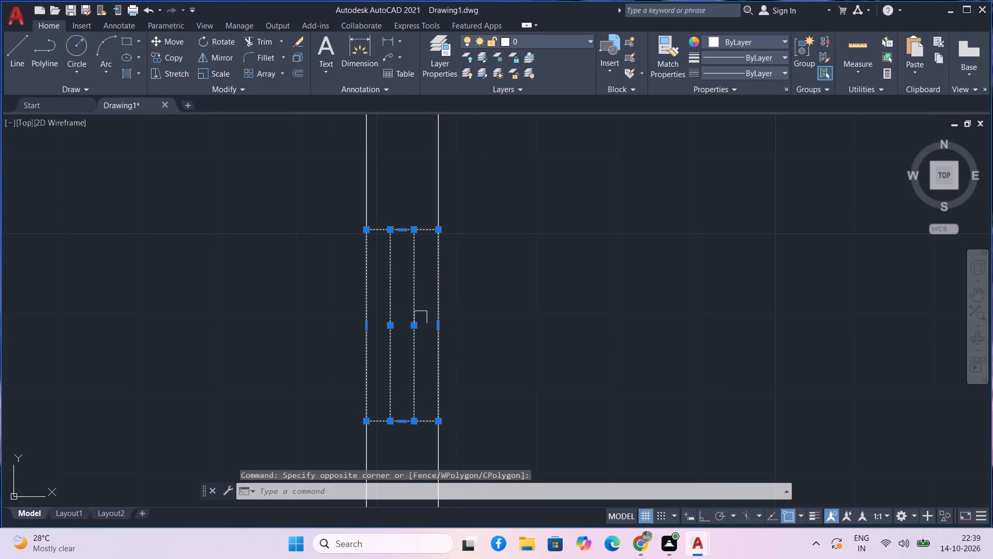
type("co")
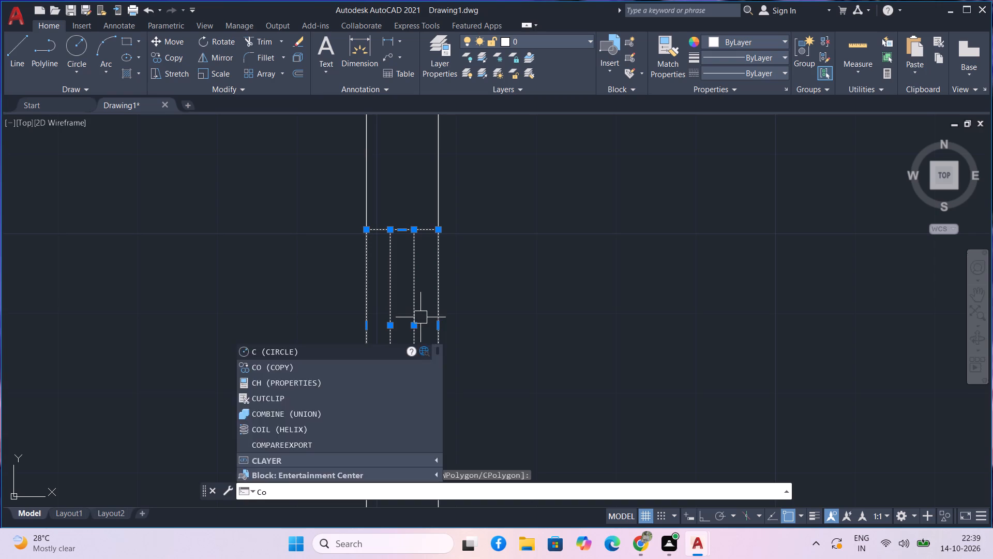
key("space")
left_click(415, 228)
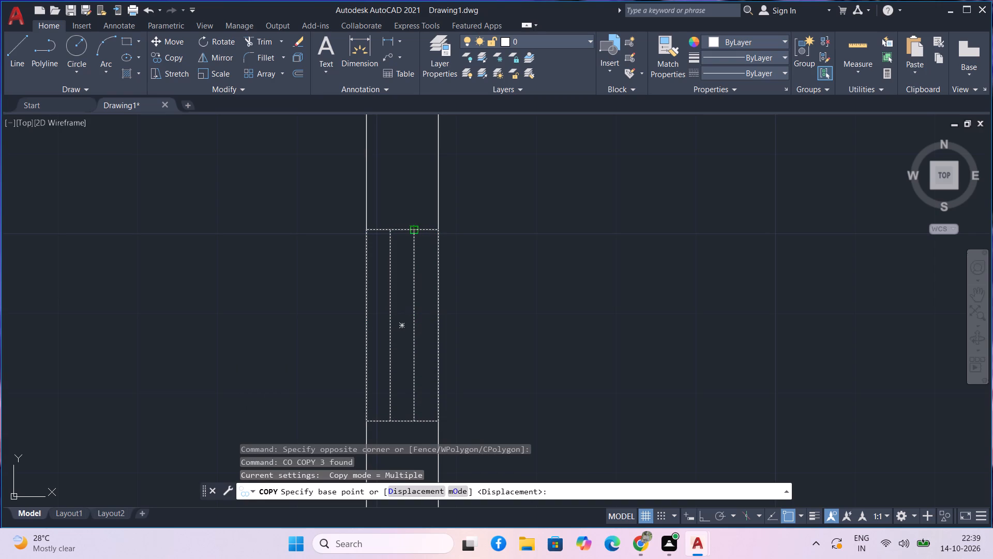
scroll(534, 232, "down", 2)
middle_click_drag(538, 239, 582, 465)
scroll(566, 434, "down", 1)
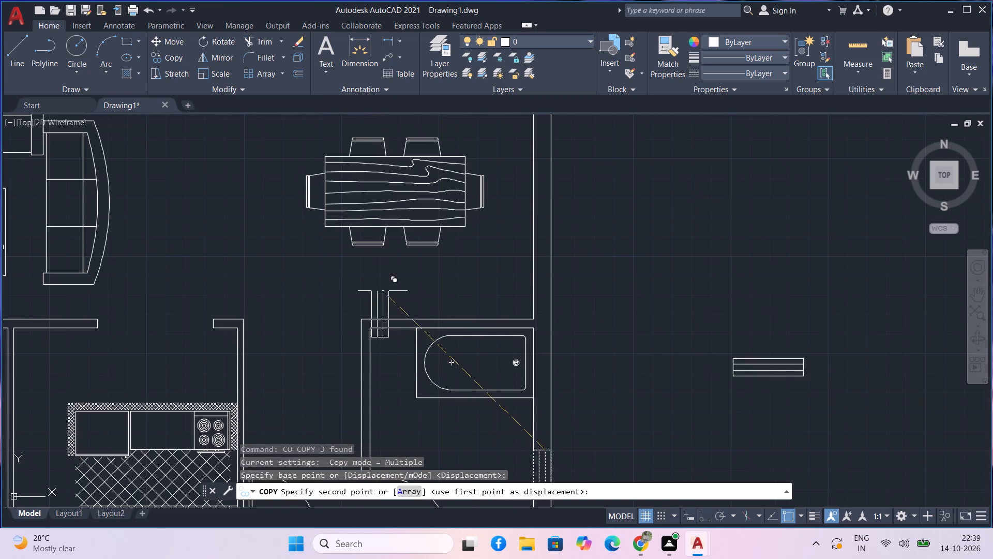
scroll(366, 283, "down", 2)
middle_click_drag(344, 270, 398, 443)
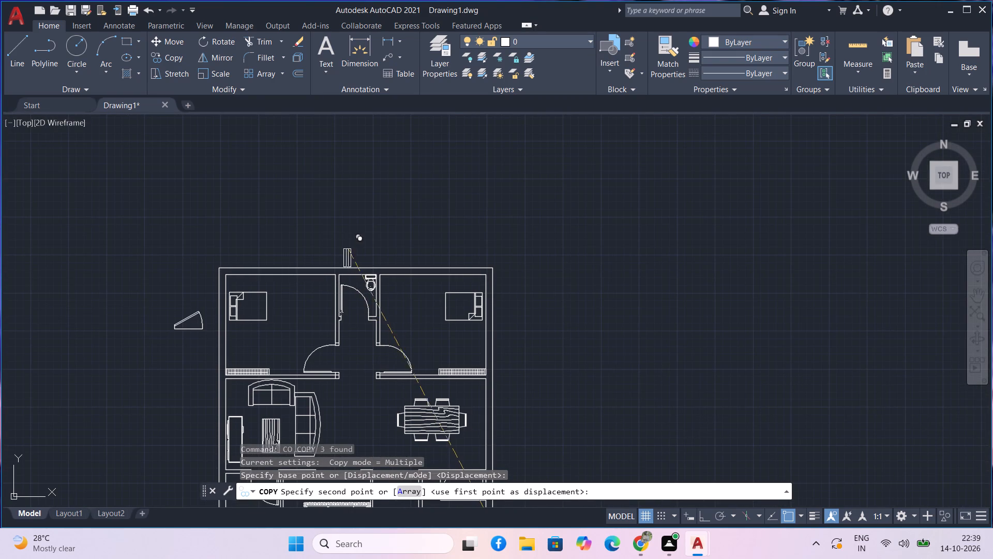
left_click(358, 229)
key("Escape")
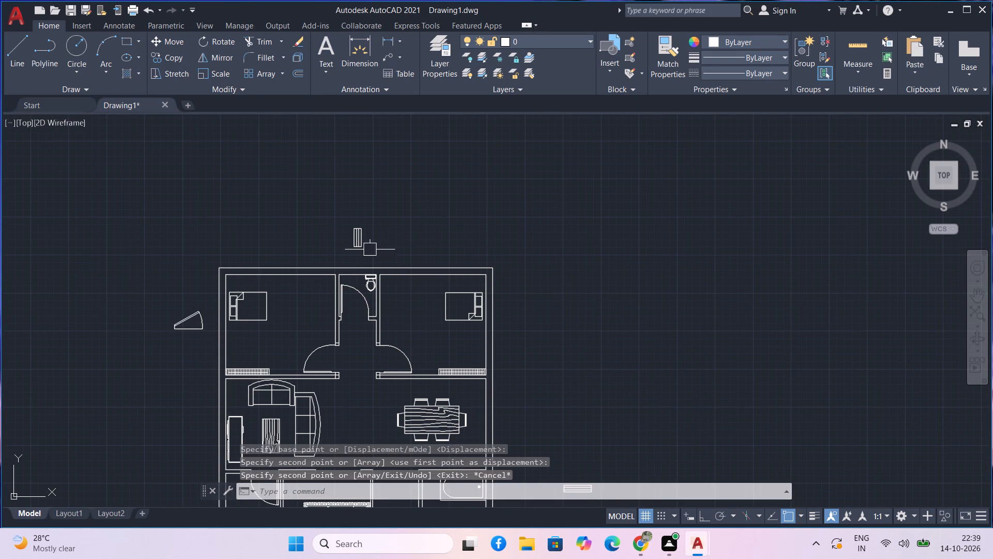
Rotate the copied 2' window symbol 270° about its upper-right corner so it lies horizontally.
scroll(351, 252, "up", 1)
middle_click_drag(354, 252, 371, 319)
scroll(378, 310, "up", 3)
left_click_drag(409, 321, 408, 321)
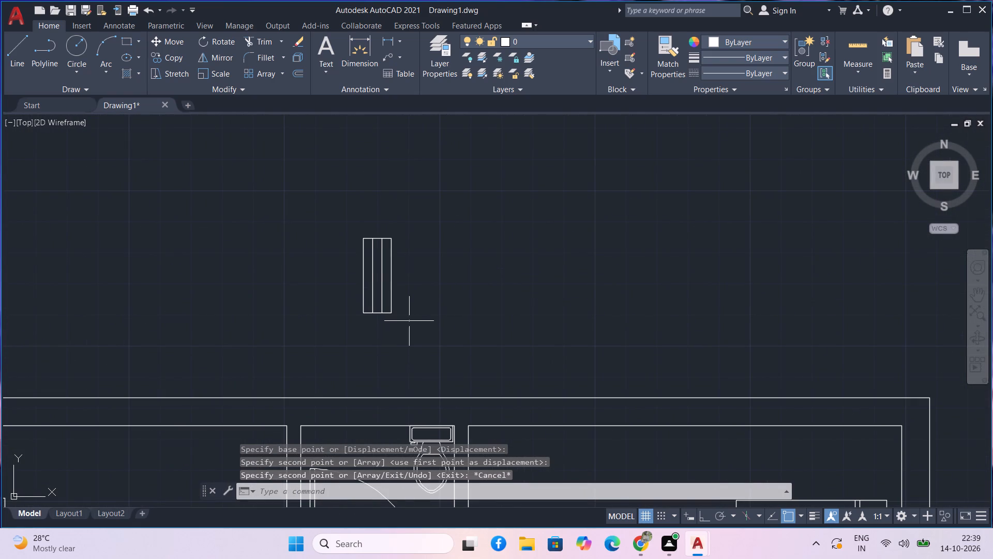
left_click_drag(408, 321, 400, 313)
left_click(351, 227)
type("ro")
key("space")
left_click(392, 241)
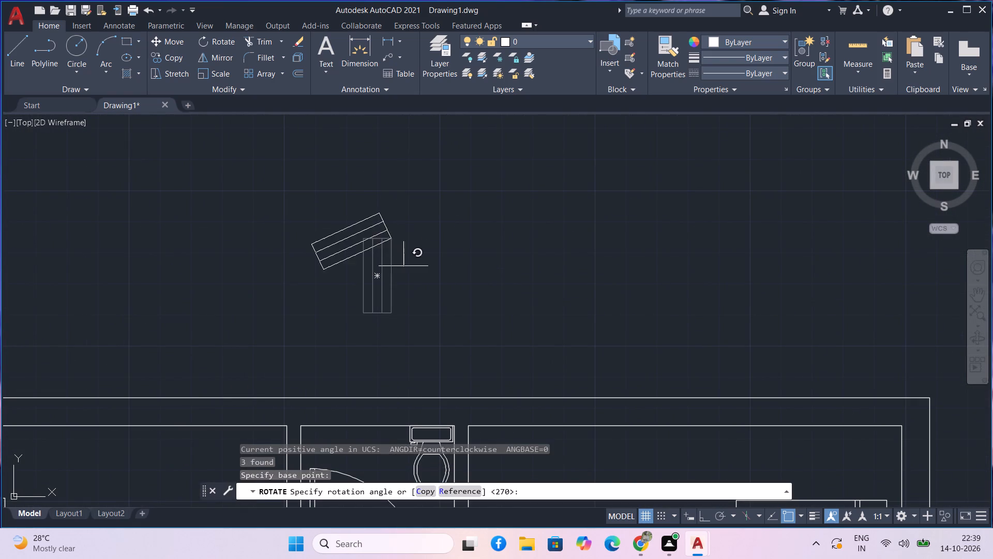
key("F8")
left_click(411, 278)
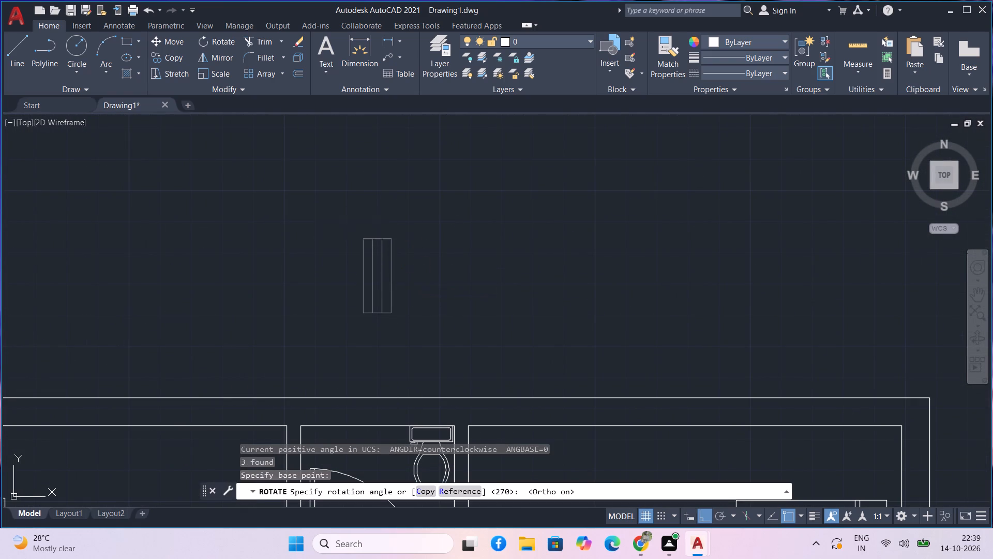
Move the horizontal 2' window symbol by its lower-right corner onto the small toilet's outer wall, just left of the toilet fixture.
left_click_drag(413, 273, 400, 253)
left_click(315, 188)
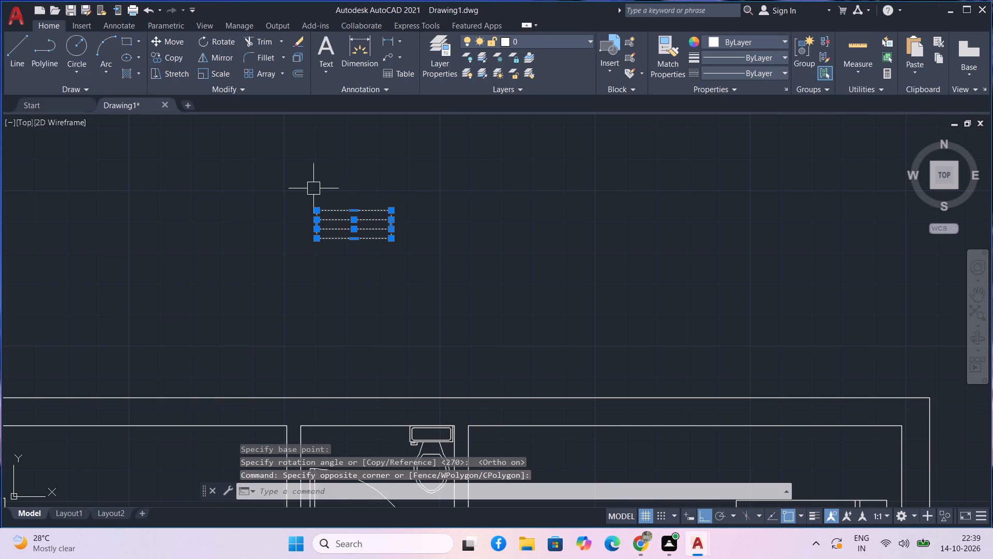
type("m")
key("space")
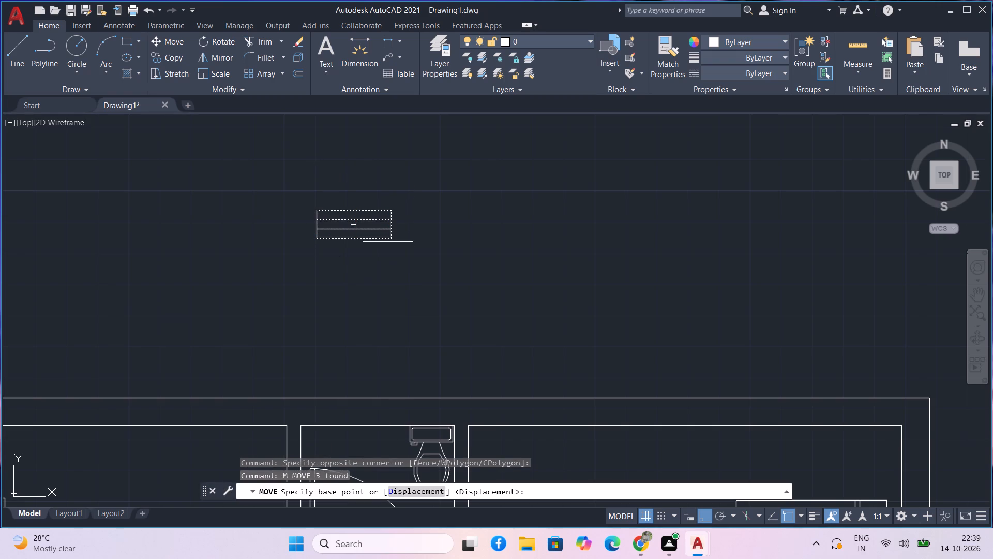
left_click_drag(390, 236, 397, 251)
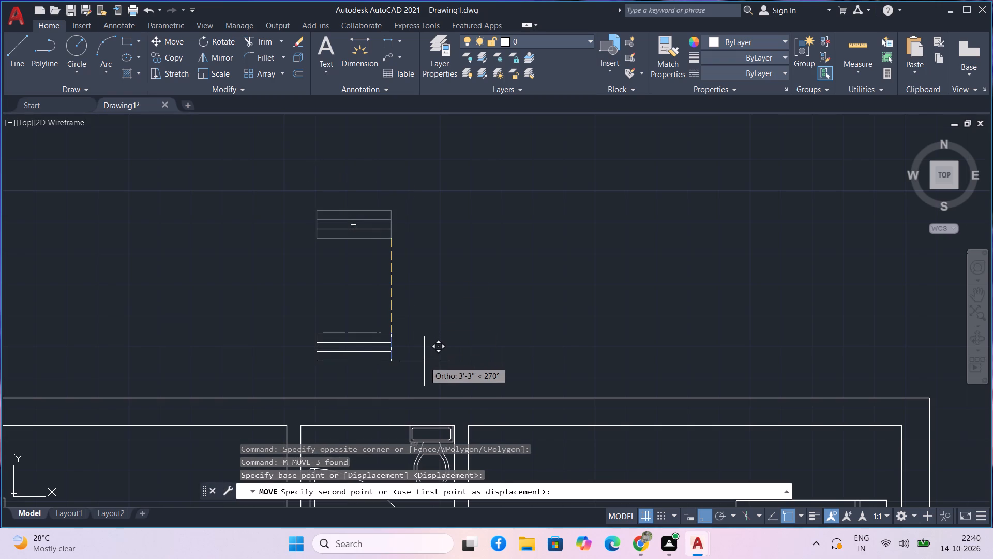
key("F8")
middle_click_drag(425, 360, 416, 276)
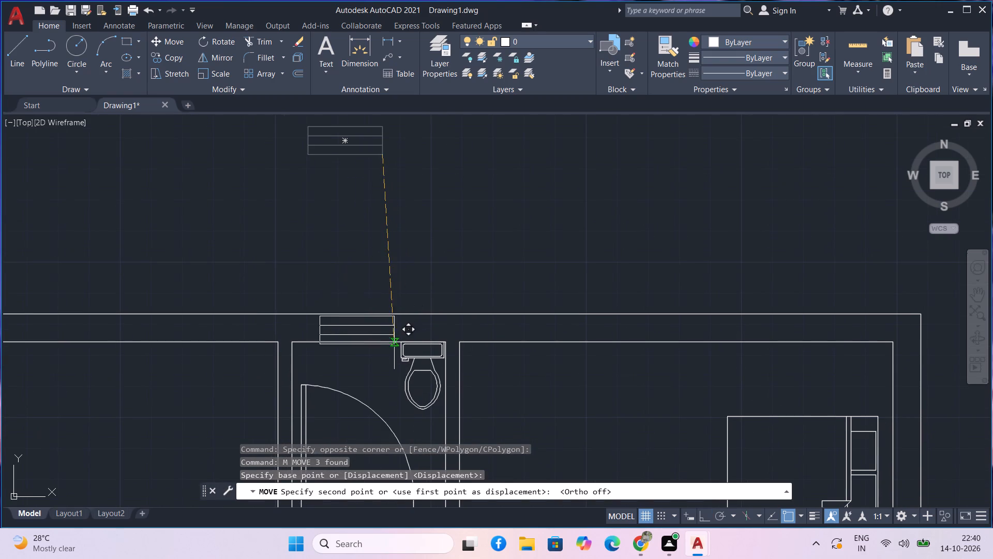
middle_click_drag(393, 343, 398, 310)
scroll(399, 308, "up", 2)
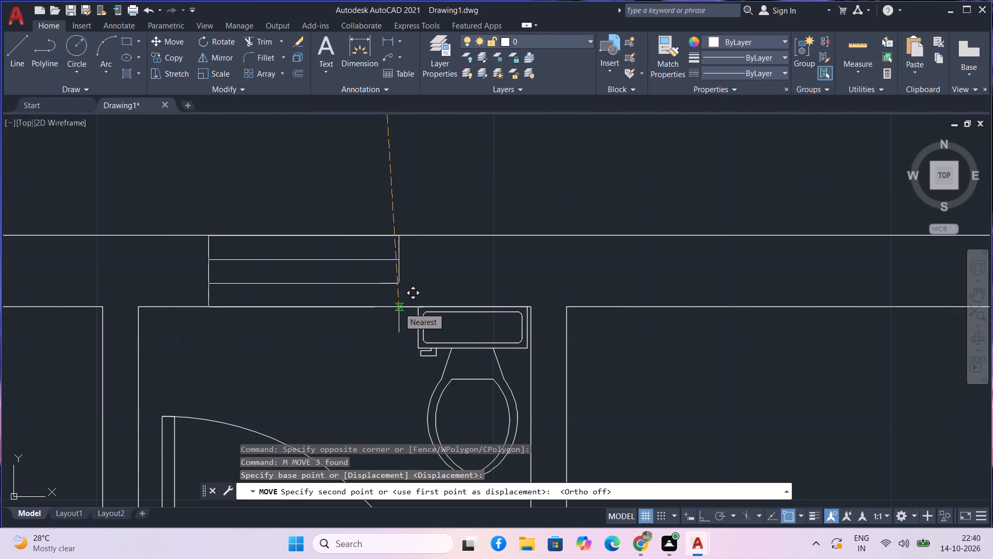
left_click(399, 307)
Copy the 3' window symbol by its lower-right corner into the upper outer wall of the bedroom right of the small toilet.
scroll(475, 299, "down", 3)
scroll(542, 366, "down", 1)
middle_click_drag(559, 382, 546, 311)
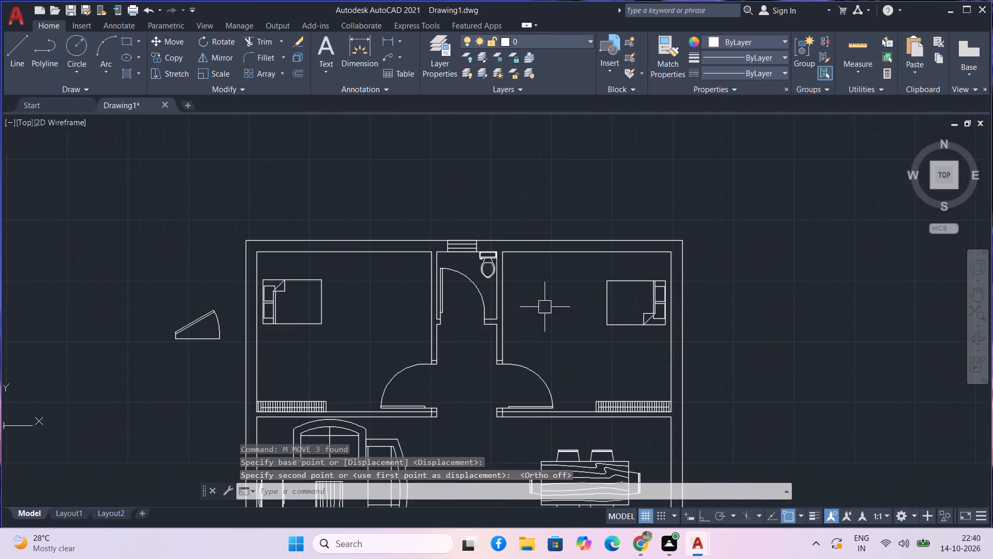
middle_click_drag(738, 365, 521, 293)
scroll(518, 294, "down", 2)
middle_click_drag(559, 408, 558, 399)
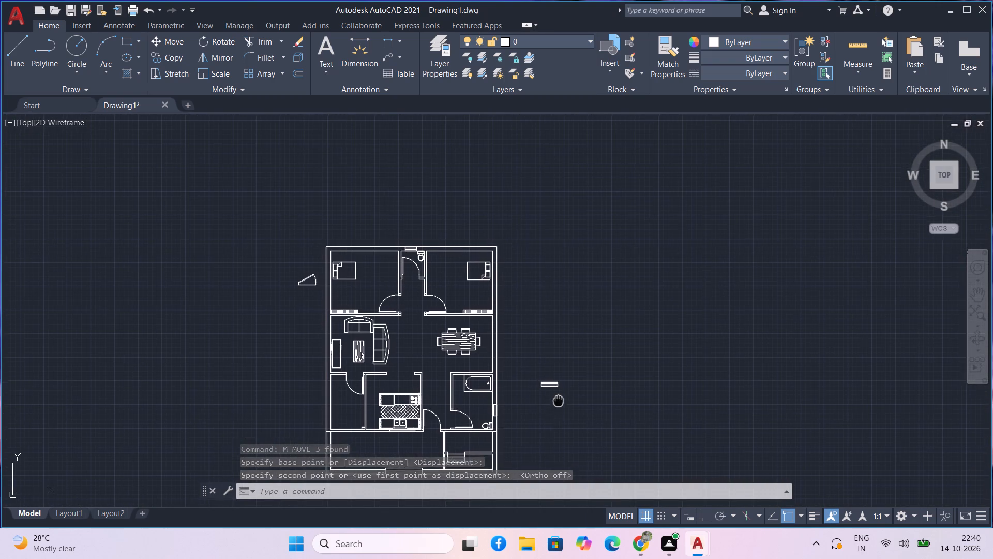
middle_click_drag(558, 399, 558, 396)
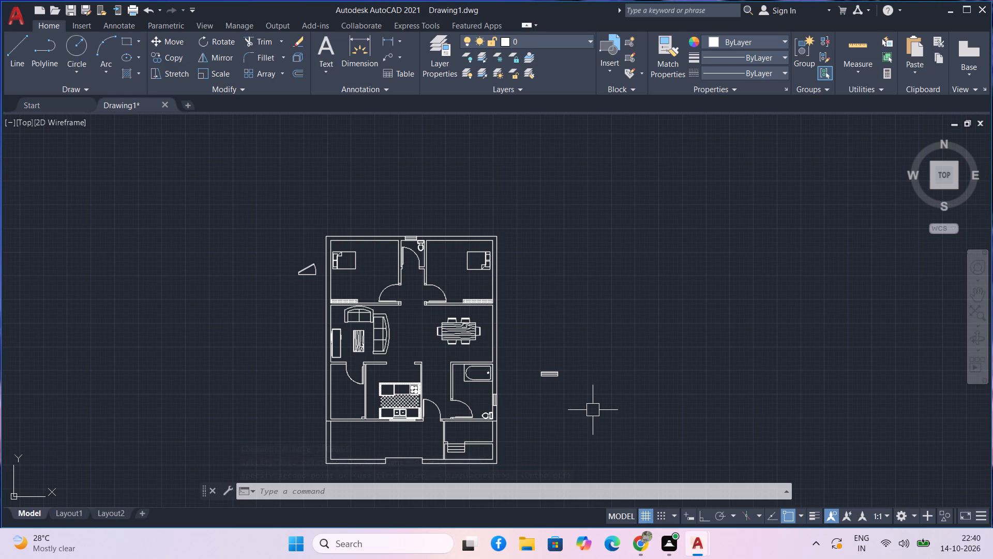
left_click_drag(600, 409, 589, 382)
left_click(538, 330)
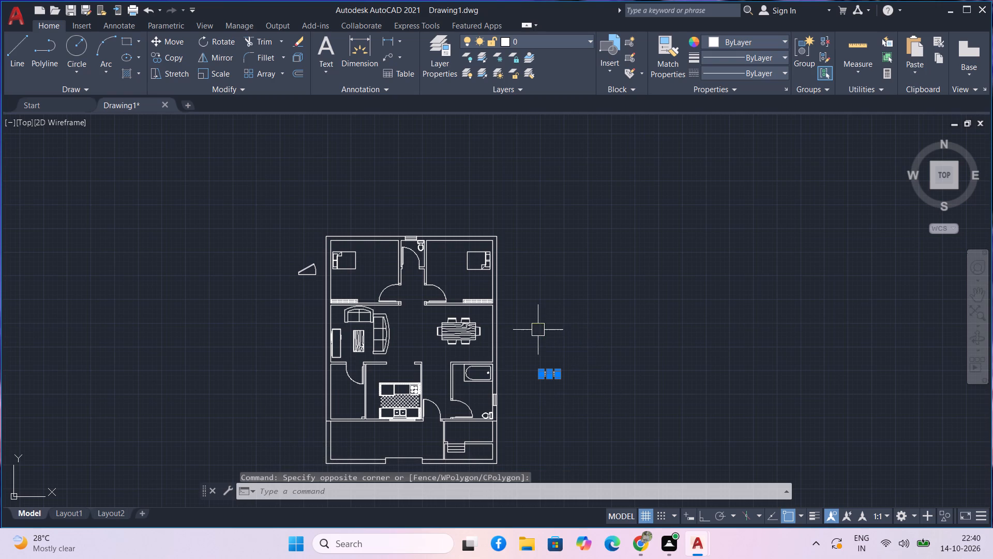
scroll(543, 369, "up", 4)
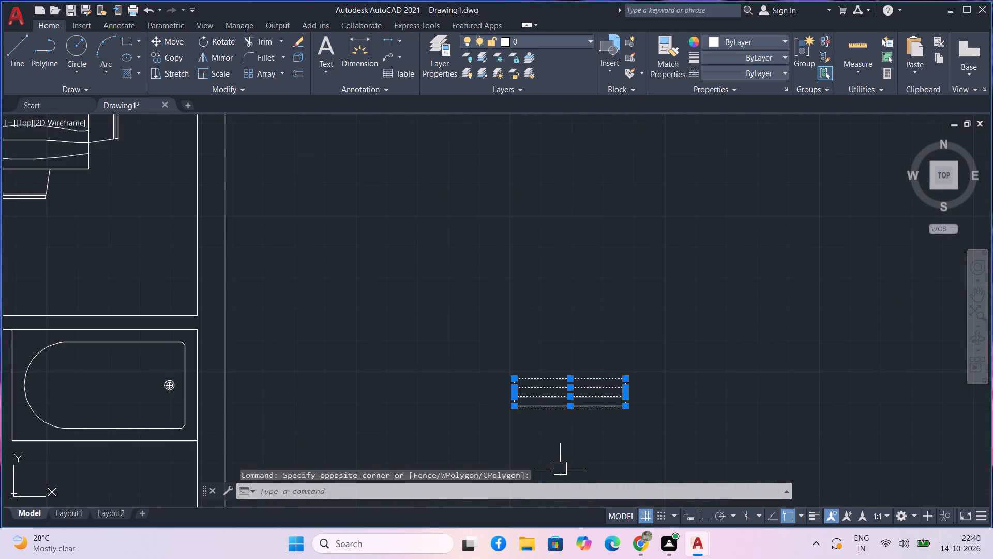
key("m")
key("BackSpace")
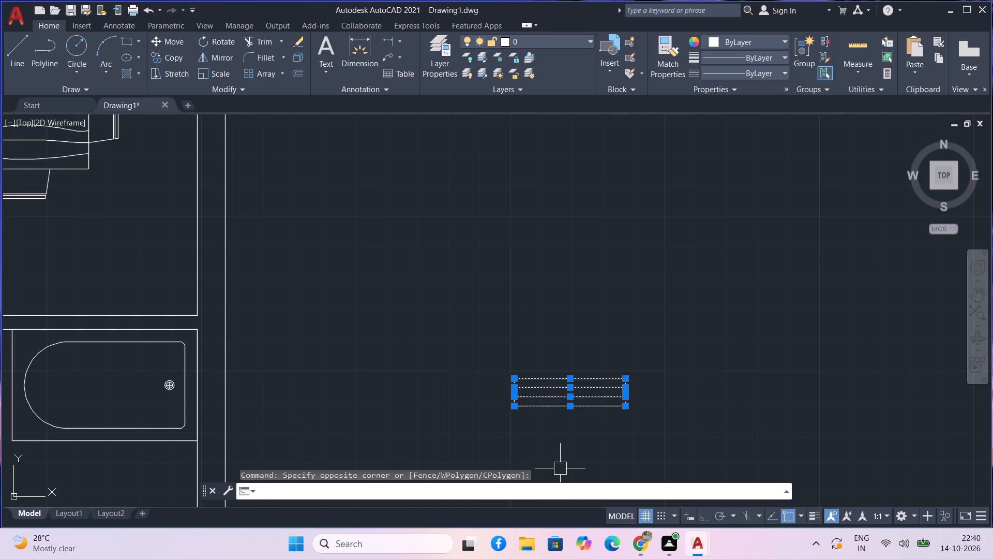
type("co")
key("space")
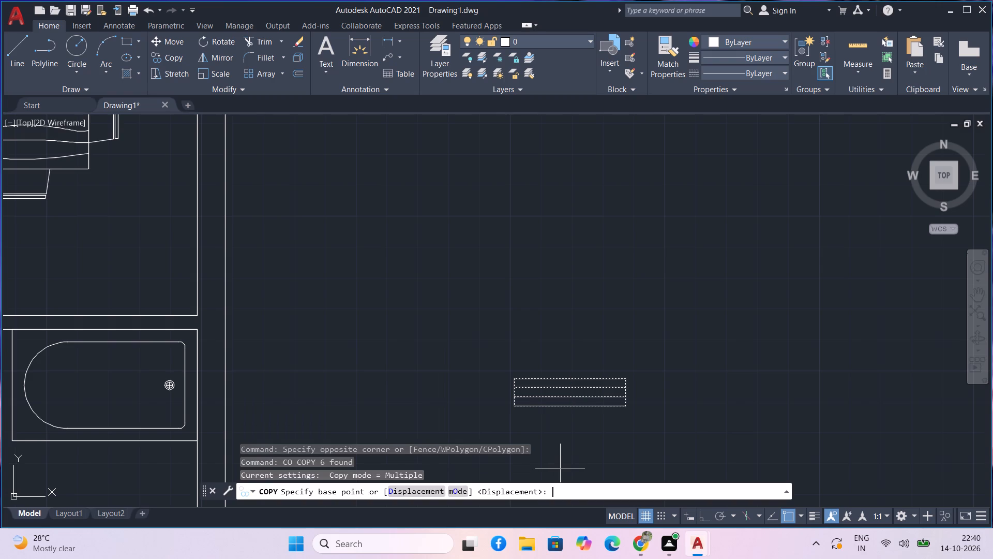
left_click(627, 408)
scroll(462, 324, "down", 1)
middle_click_drag(462, 324, 462, 331)
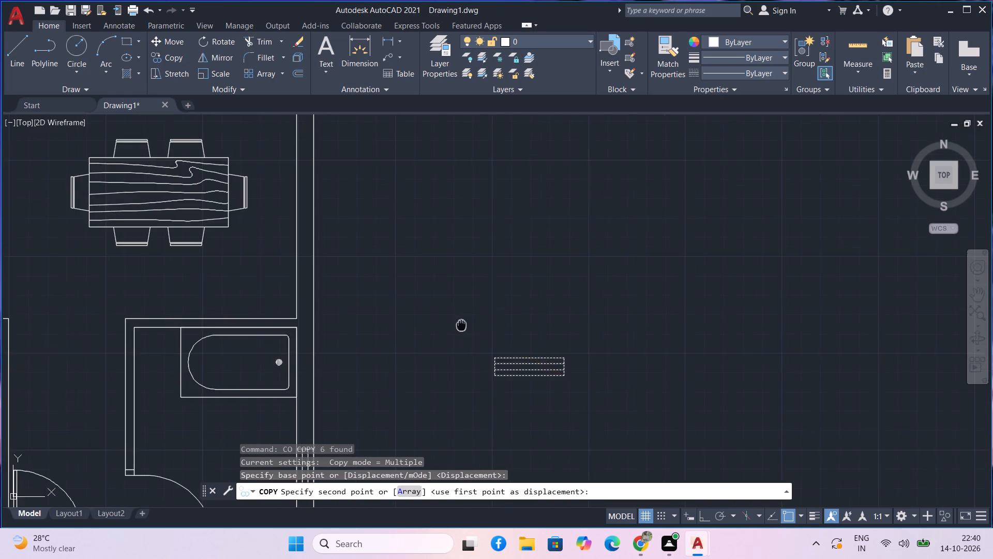
middle_click_drag(462, 331, 494, 411)
scroll(492, 357, "down", 2)
middle_click_drag(492, 357, 509, 419)
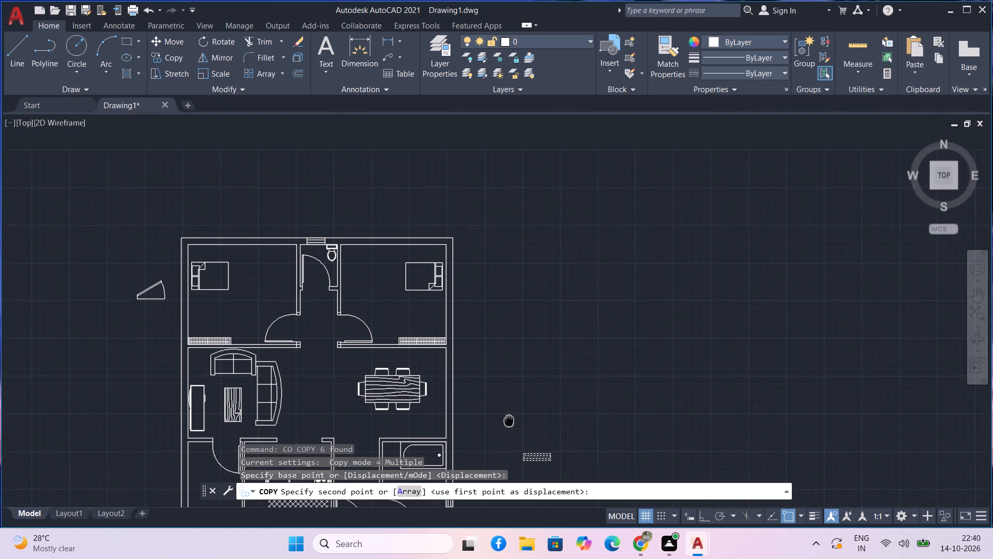
scroll(410, 242, "up", 3)
scroll(463, 252, "up", 2)
middle_click_drag(462, 251, 475, 301)
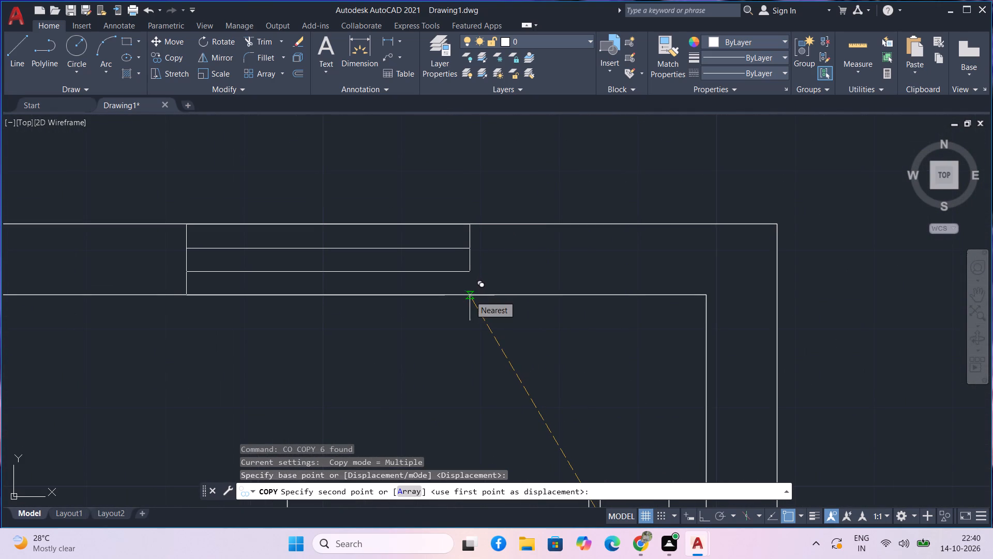
left_click(470, 296)
Place another copy of the 3' window symbol in the upper outer wall of the left bedroom and finish copying.
scroll(470, 296, "down", 3)
scroll(450, 348, "down", 3)
middle_click_drag(449, 348, 551, 305)
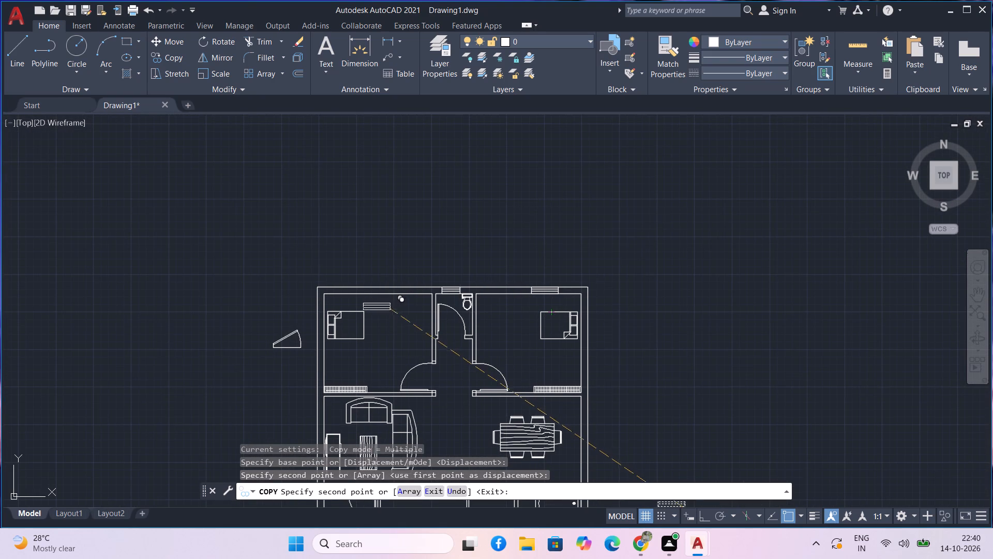
scroll(378, 295, "up", 4)
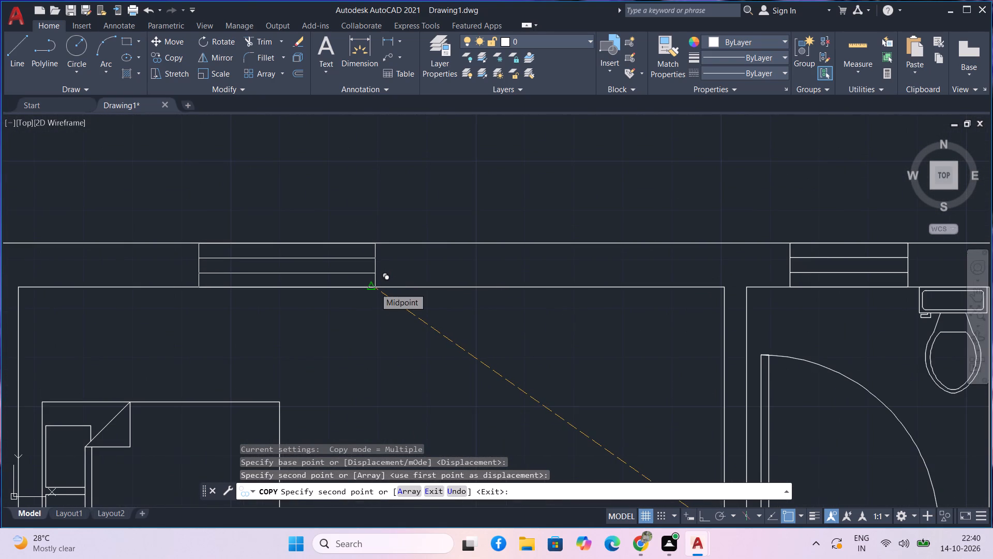
left_click(375, 288)
scroll(401, 339, "down", 2)
middle_click_drag(409, 362, 412, 216)
scroll(423, 255, "down", 2)
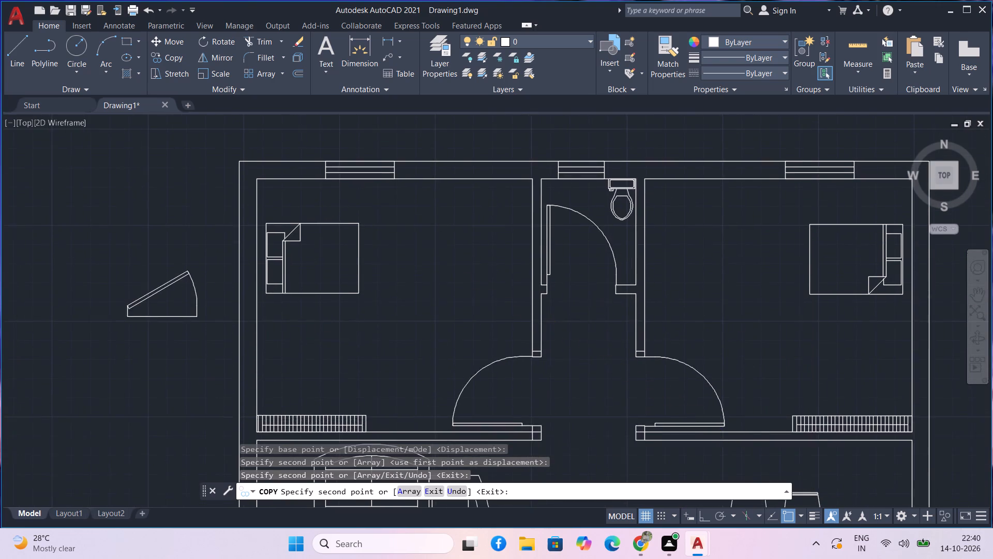
middle_click_drag(426, 323, 398, 261)
key("Escape")
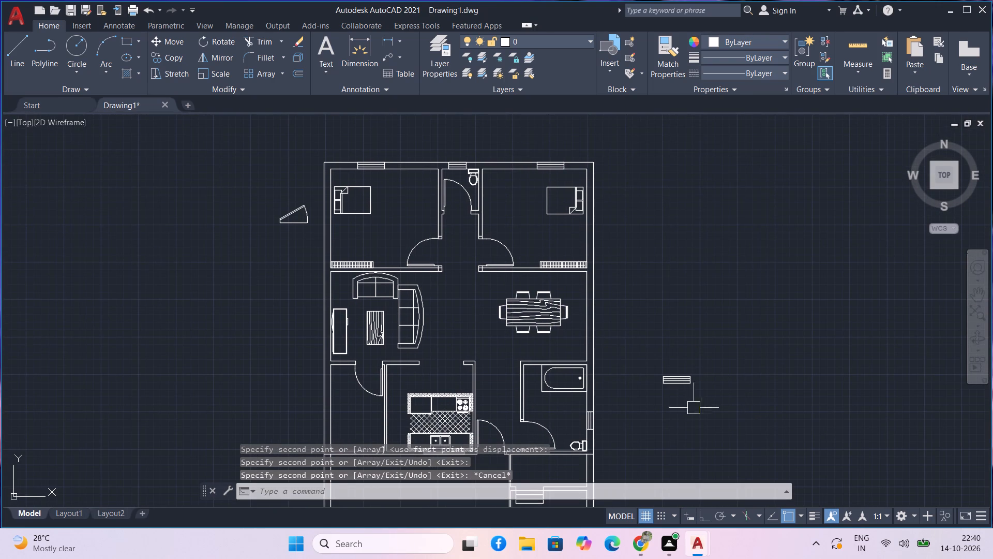
Rotate the original 3' window symbol beside the plan 270° about its lower-right corner so it stands upright.
scroll(697, 419, "down", 1)
middle_click_drag(694, 417, 661, 377)
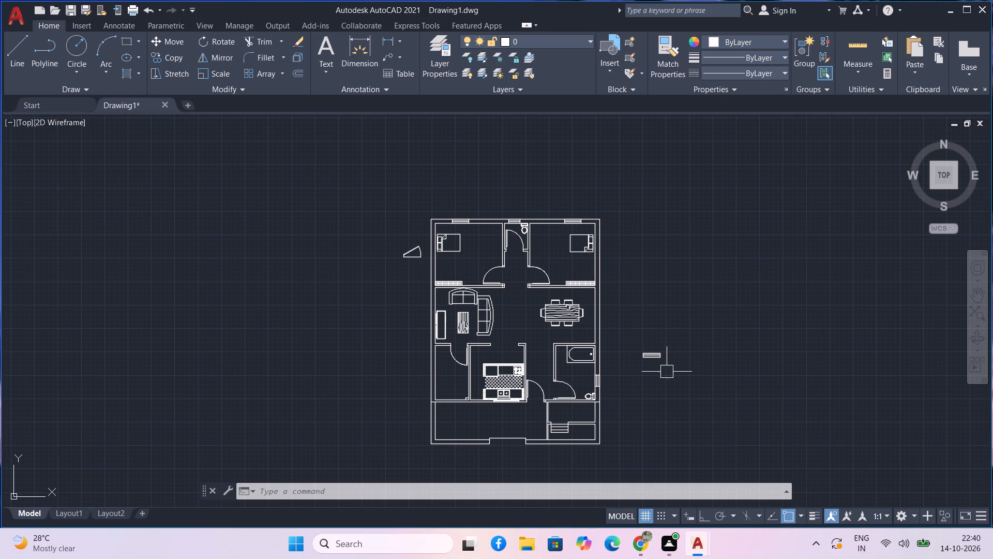
scroll(680, 359, "up", 2)
left_click_drag(676, 377, 671, 372)
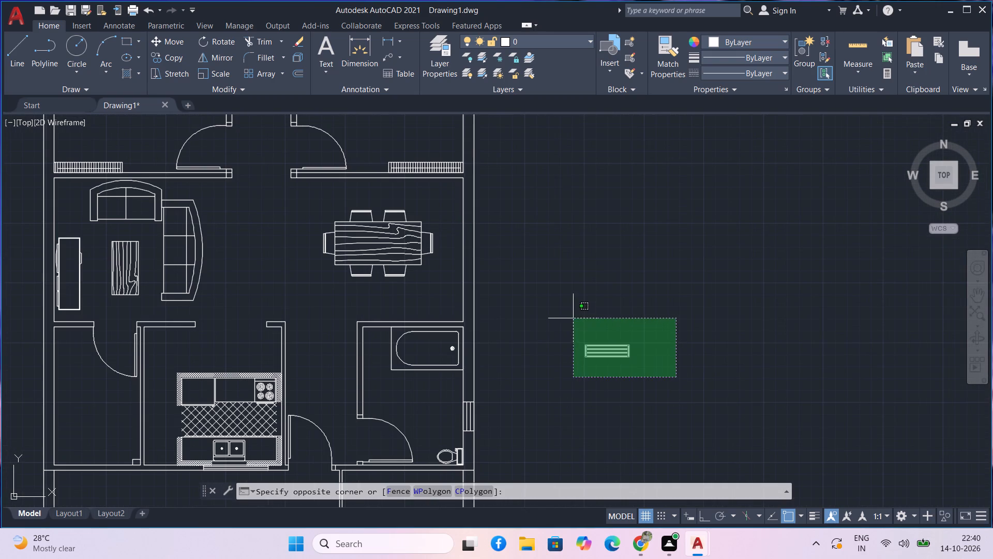
left_click(573, 318)
type("ro")
key("space")
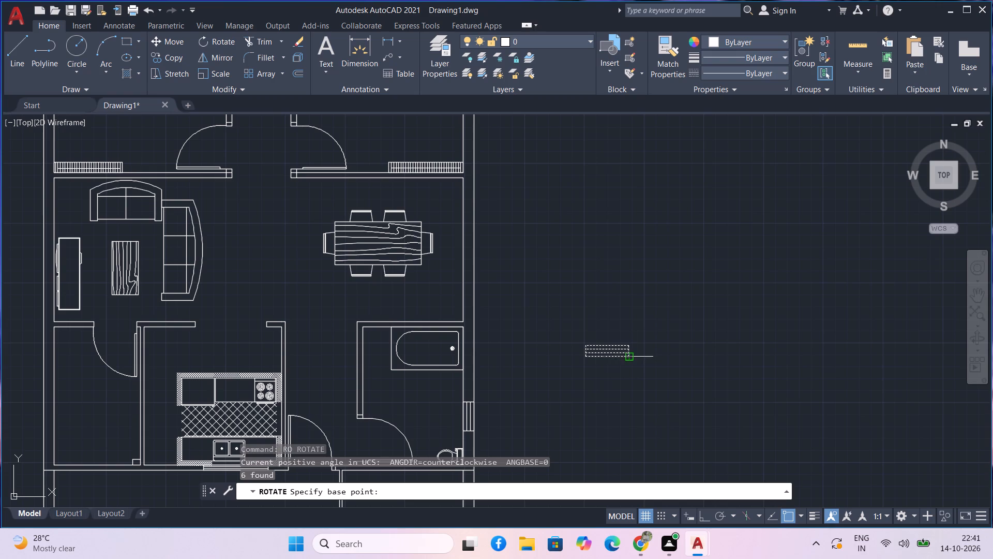
left_click_drag(631, 358, 631, 374)
key("F8")
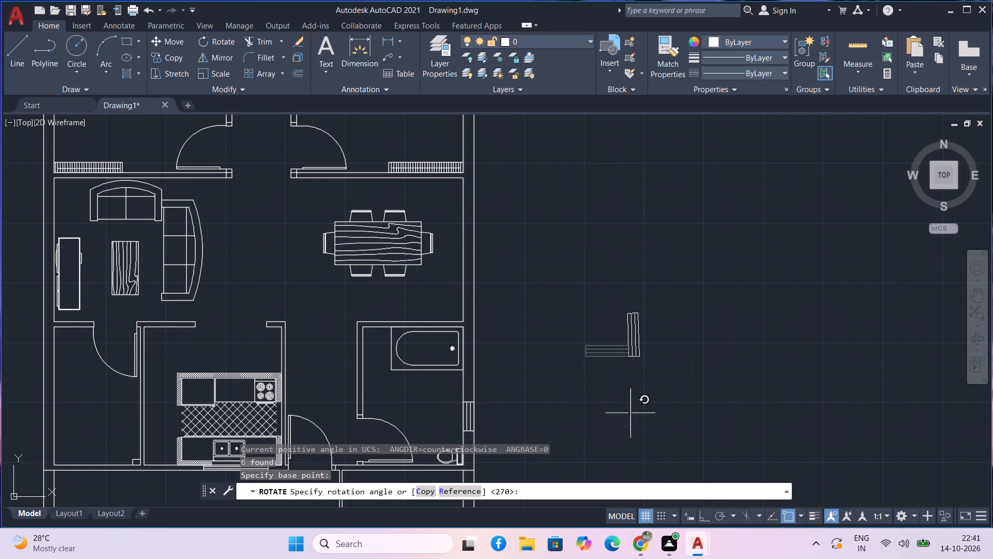
left_click(625, 401)
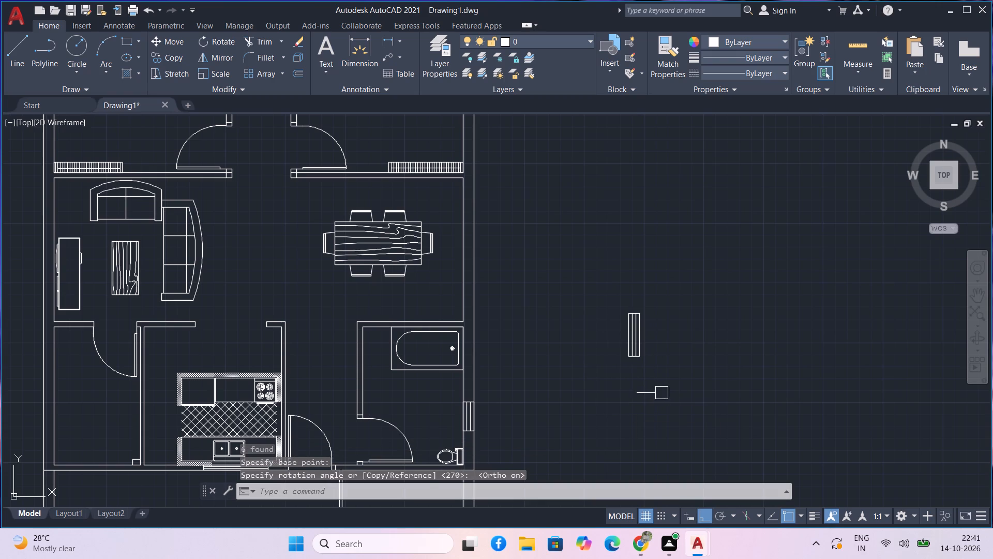
Copy the upright 3' window symbol by its lower-right corner into the outer wall beside the dining table.
left_click(661, 393)
left_click(620, 288)
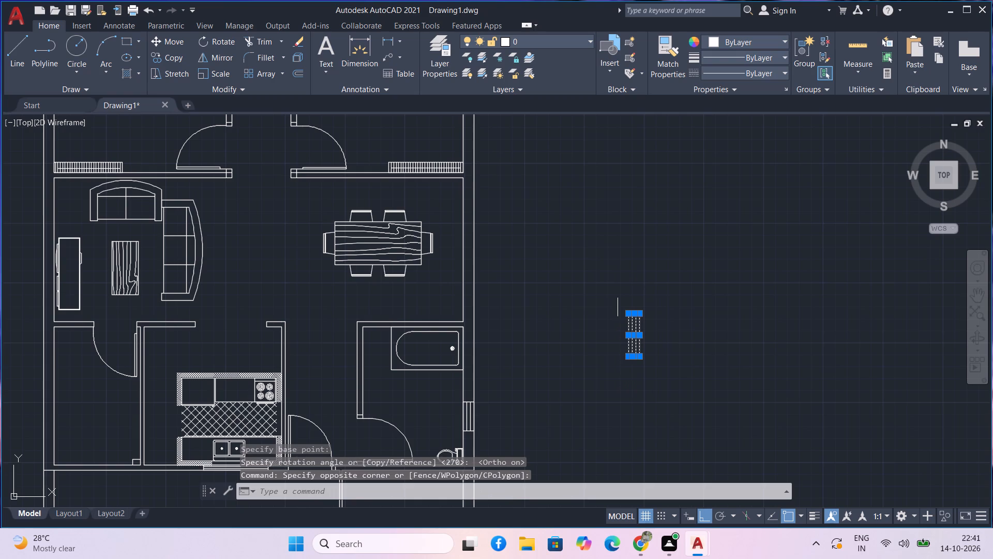
type("co")
key("space")
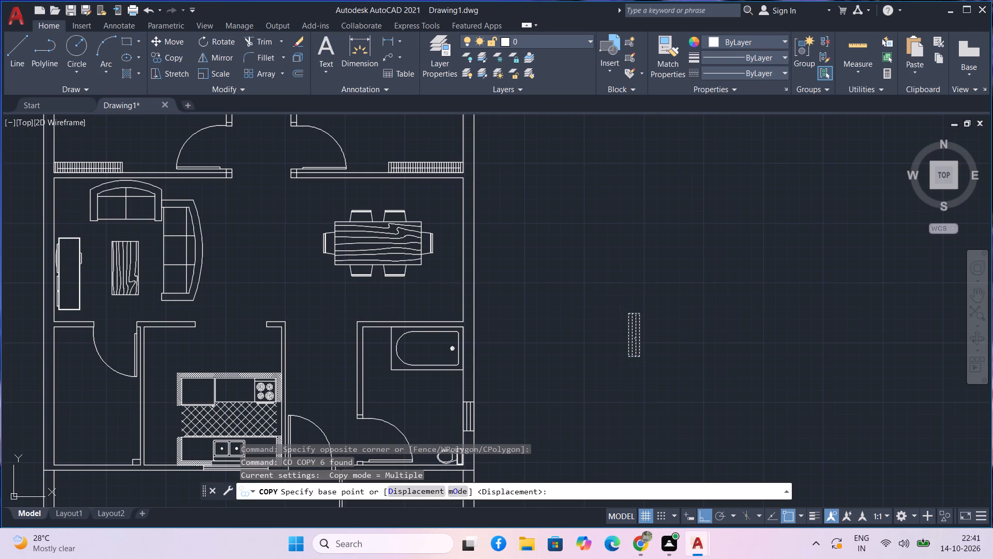
scroll(638, 356, "up", 3)
left_click(646, 361)
scroll(322, 291, "down", 2)
middle_click_drag(322, 291, 322, 292)
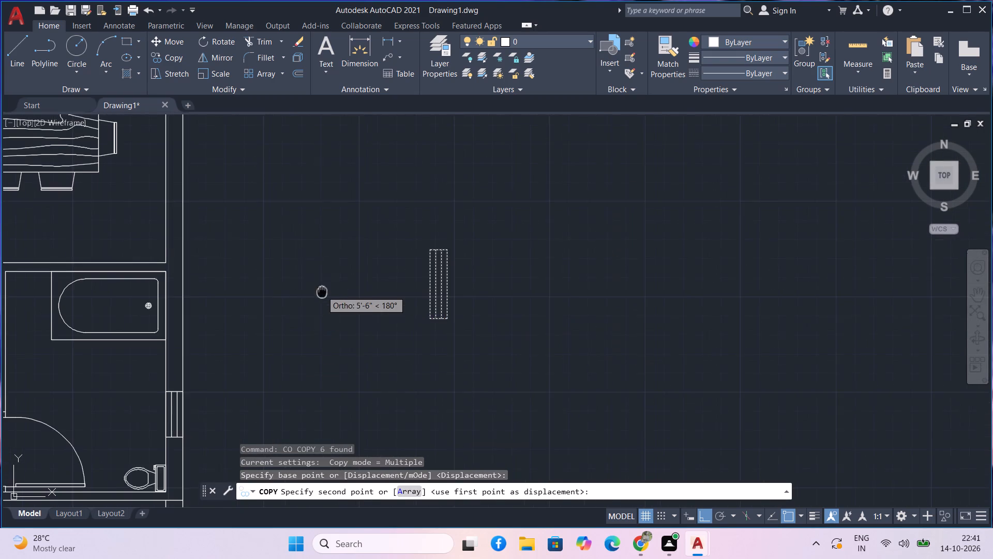
middle_click_drag(322, 292, 334, 335)
key("F8")
middle_click_drag(304, 314, 356, 387)
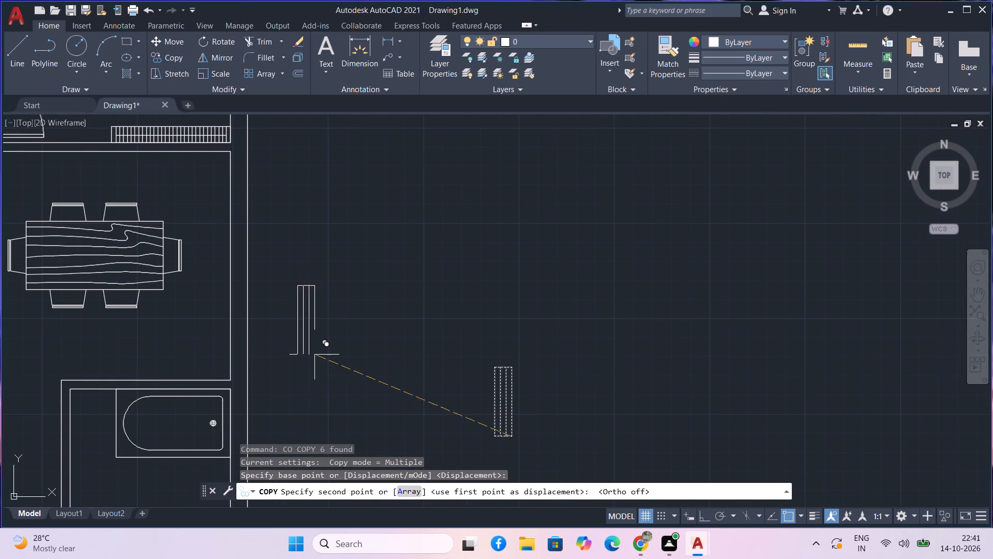
scroll(252, 321, "up", 2)
middle_click_drag(263, 322, 334, 401)
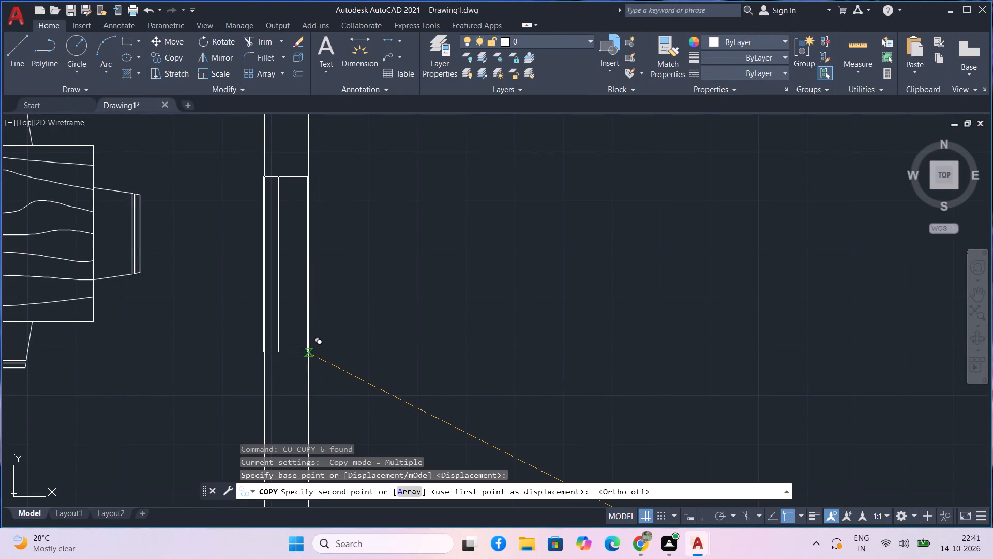
left_click(308, 352)
Place another copy of the upright 3' window symbol in the outer wall of the small room left of the kitchen, and finish copying.
scroll(317, 347, "down", 2)
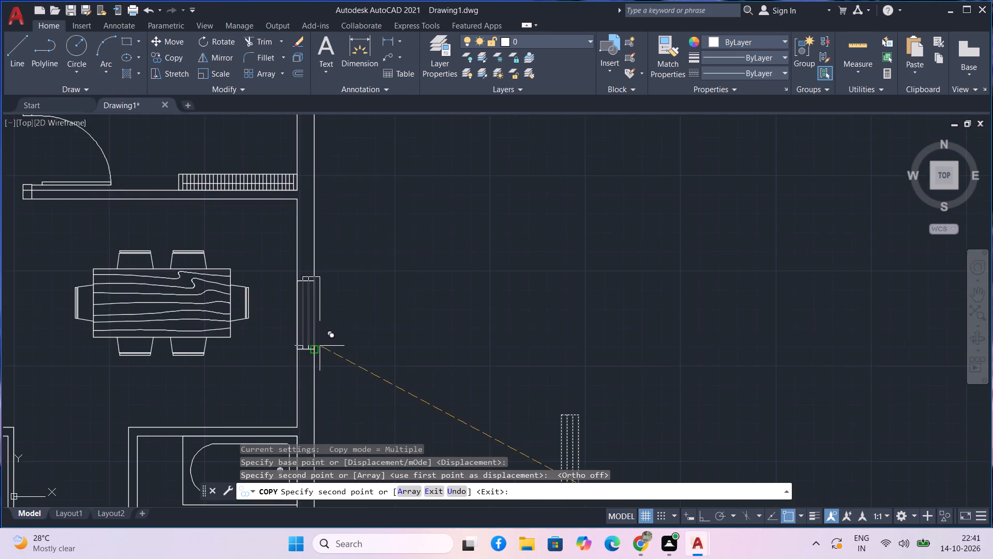
scroll(320, 346, "down", 2)
middle_click_drag(362, 360, 440, 224)
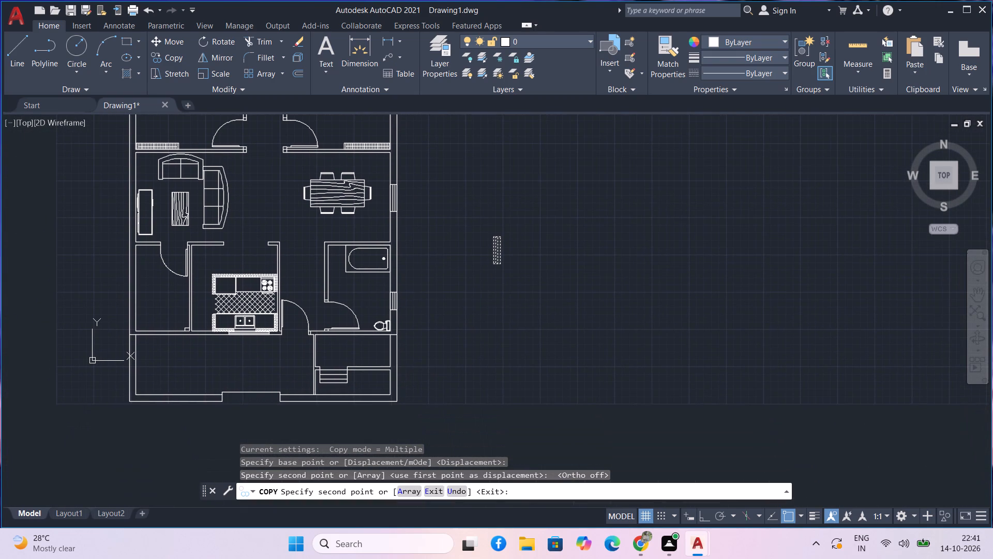
middle_click_drag(440, 224, 444, 232)
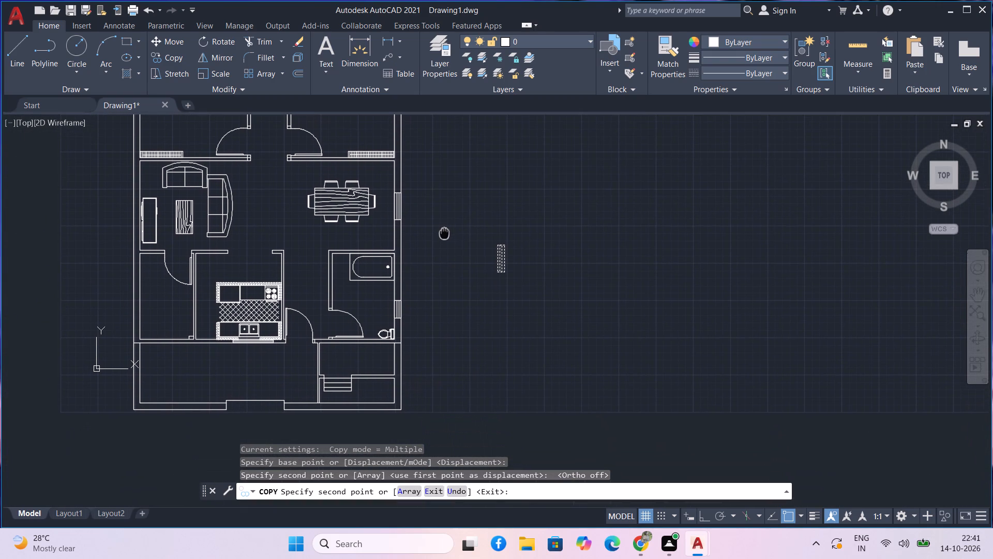
middle_click_drag(444, 232, 446, 244)
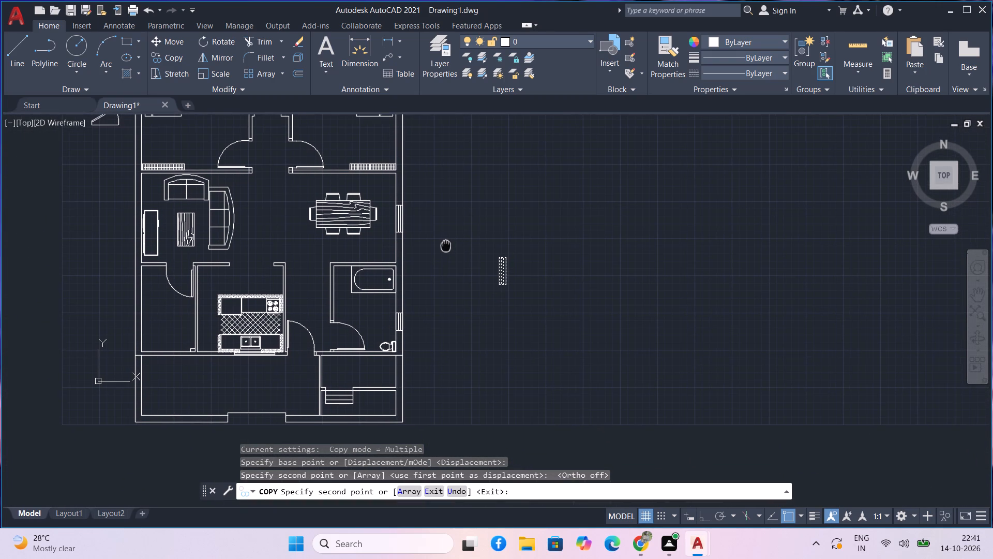
middle_click_drag(446, 244, 467, 241)
scroll(156, 324, "up", 4)
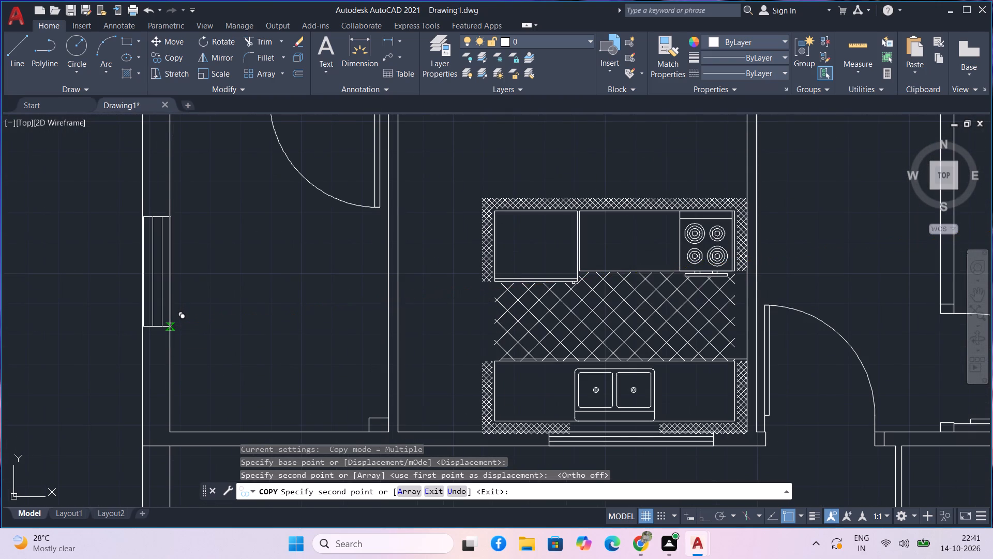
scroll(171, 327, "up", 1)
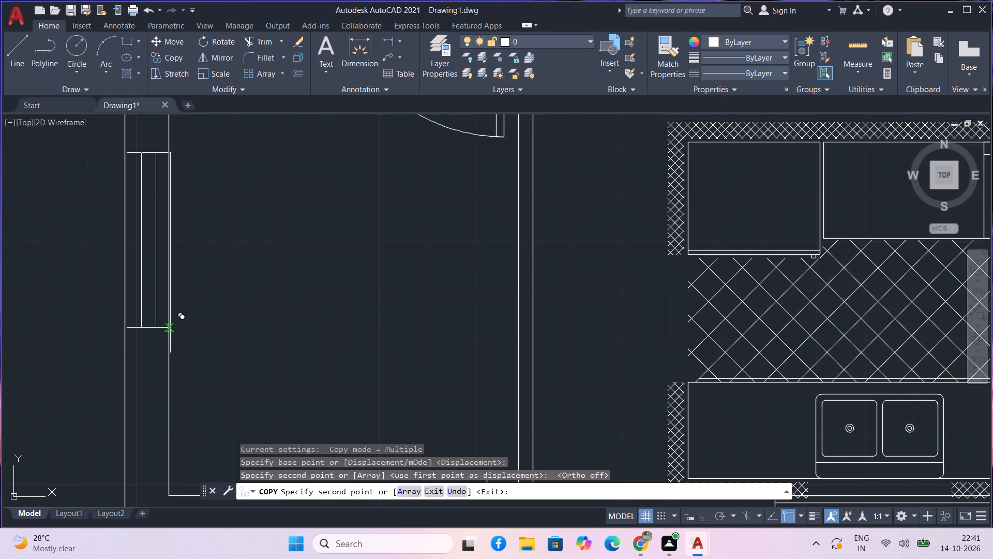
left_click(168, 329)
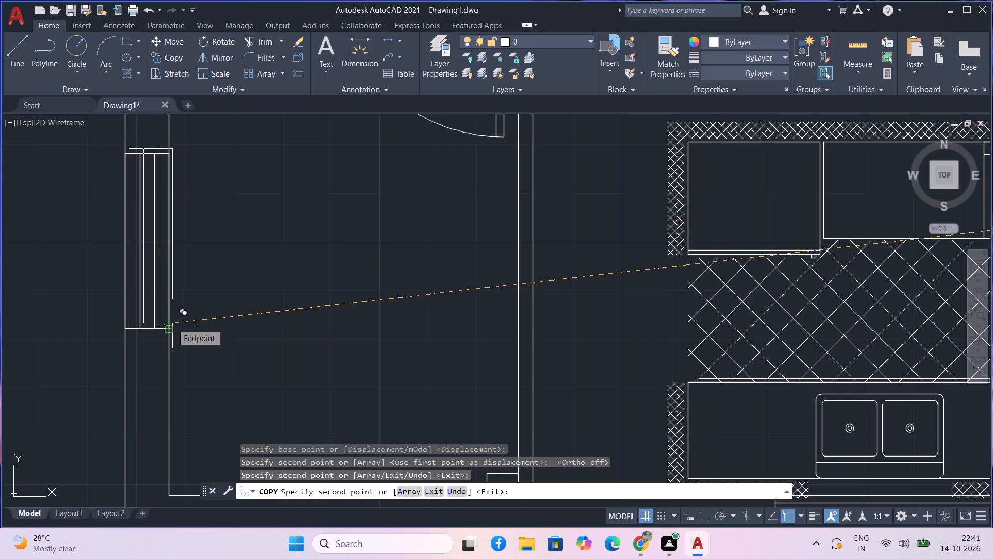
scroll(175, 324, "down", 2)
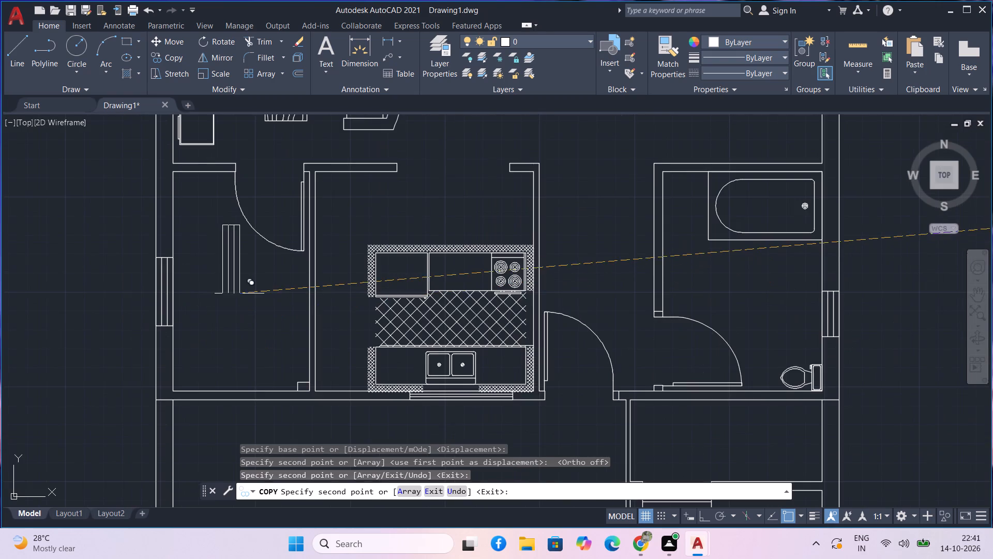
middle_click_drag(239, 293, 237, 358)
scroll(237, 358, "down", 2)
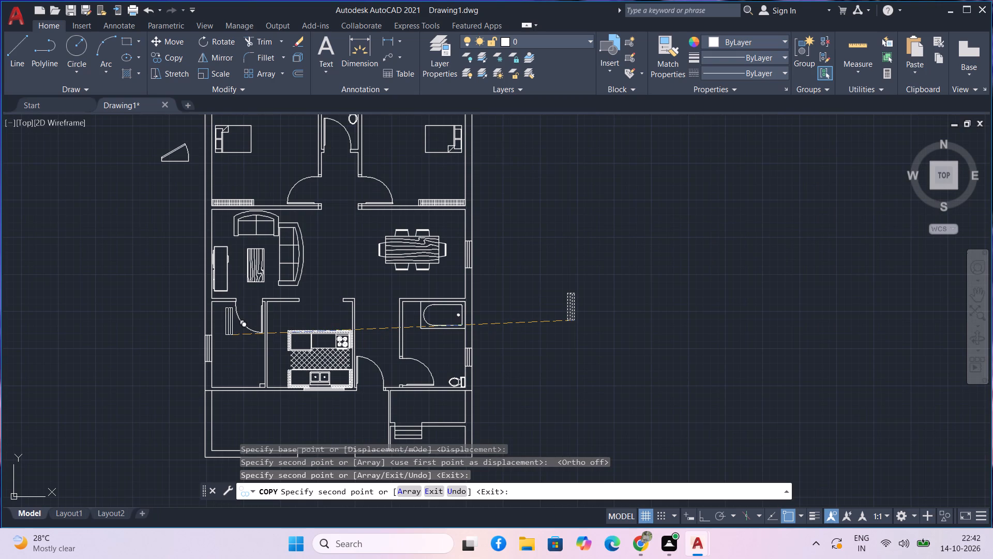
middle_click_drag(345, 285, 340, 327)
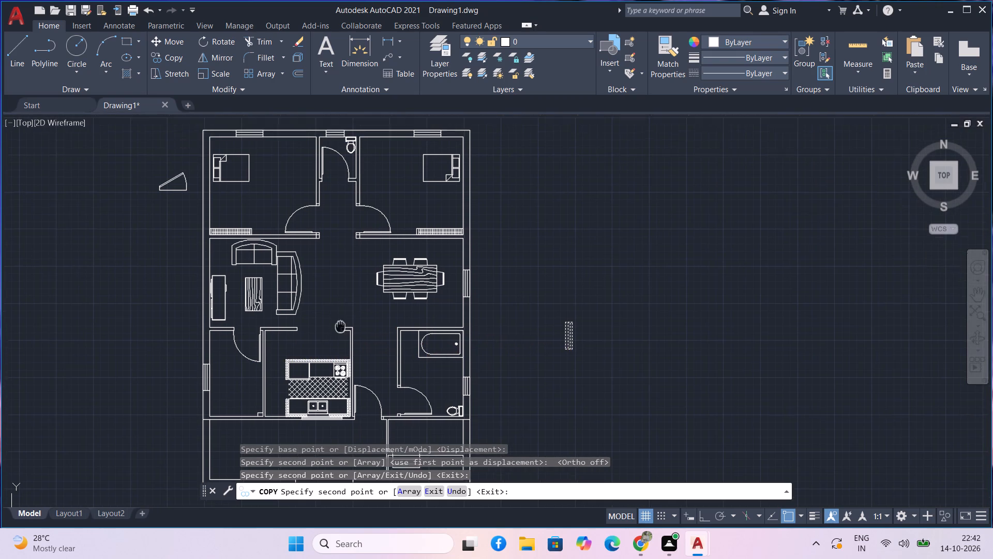
middle_click_drag(340, 327, 305, 328)
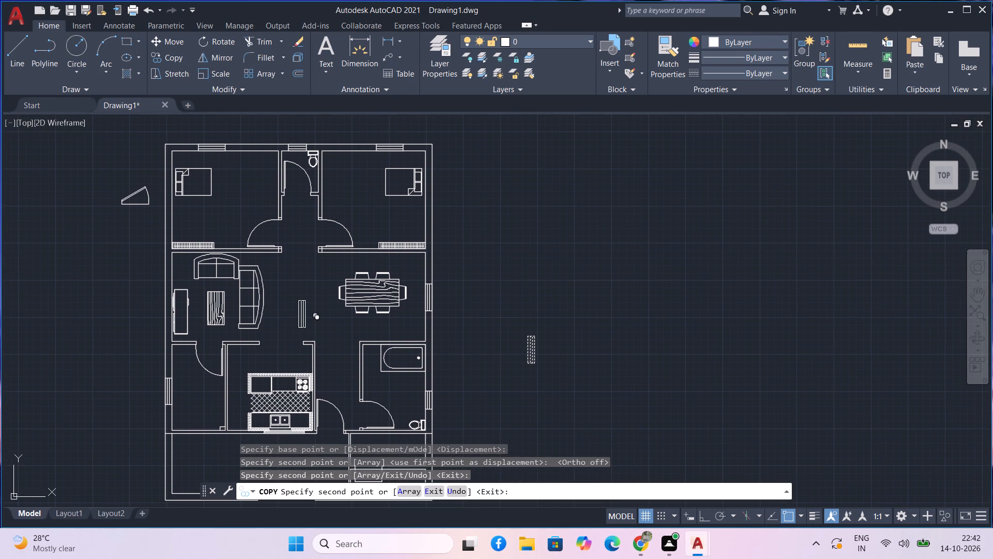
key("Escape")
Erase the leftover upright 3' window symbol beside the plan, including its remaining line.
middle_click_drag(488, 347, 479, 299)
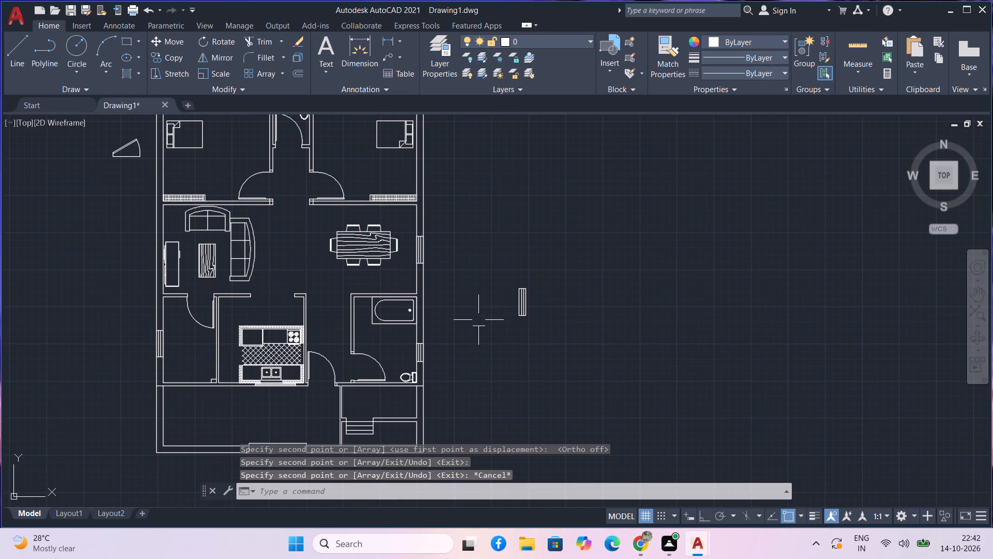
middle_click_drag(476, 320, 471, 282)
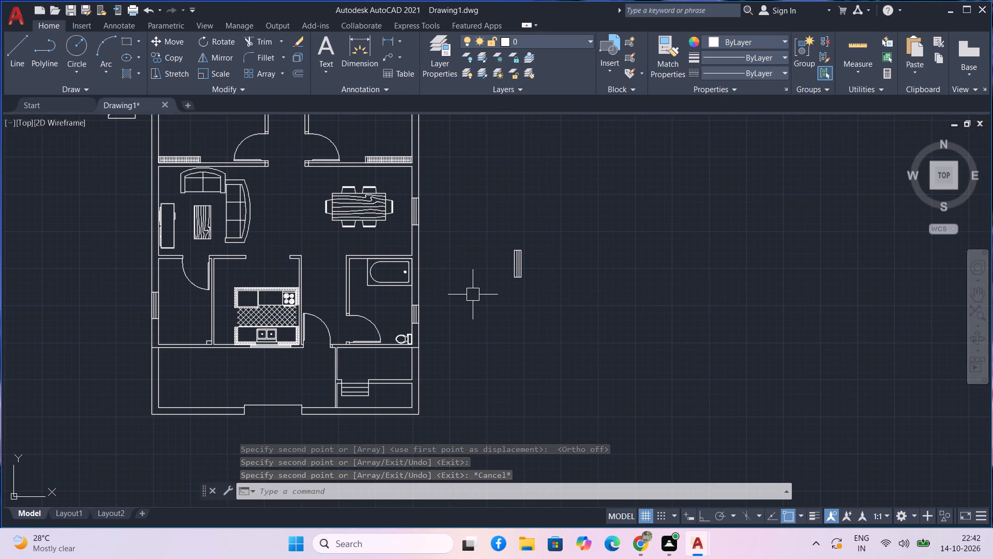
middle_click_drag(474, 296, 474, 317)
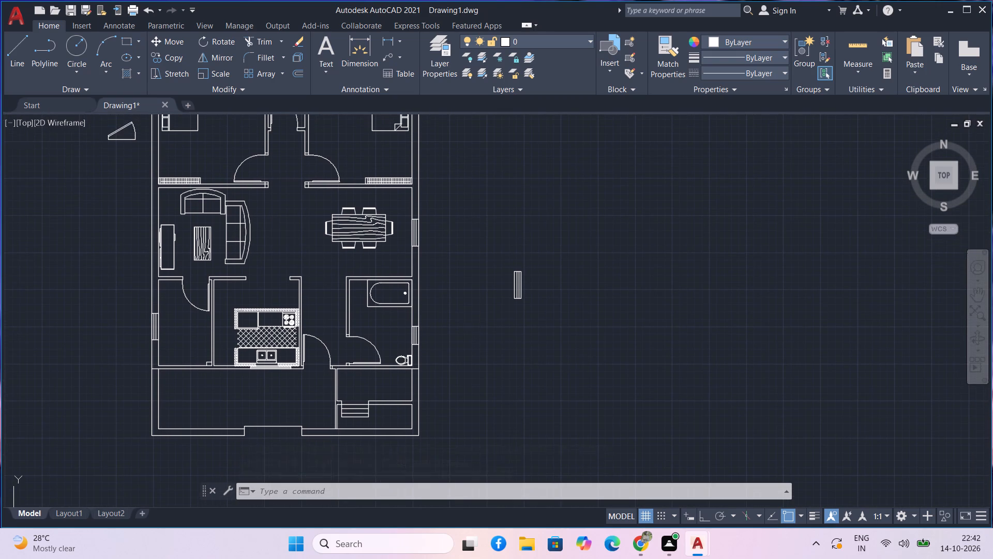
middle_click_drag(474, 317, 475, 322)
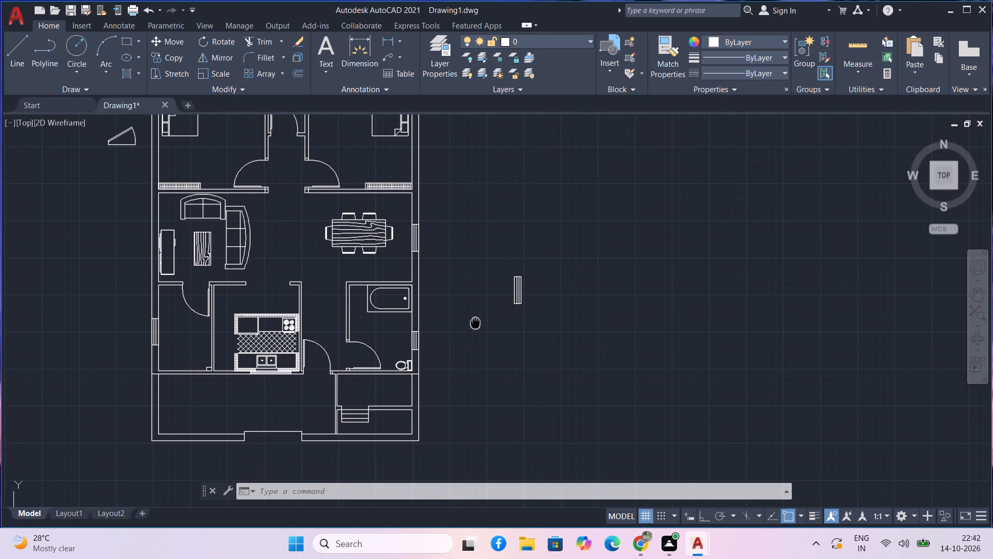
middle_click_drag(475, 322, 475, 338)
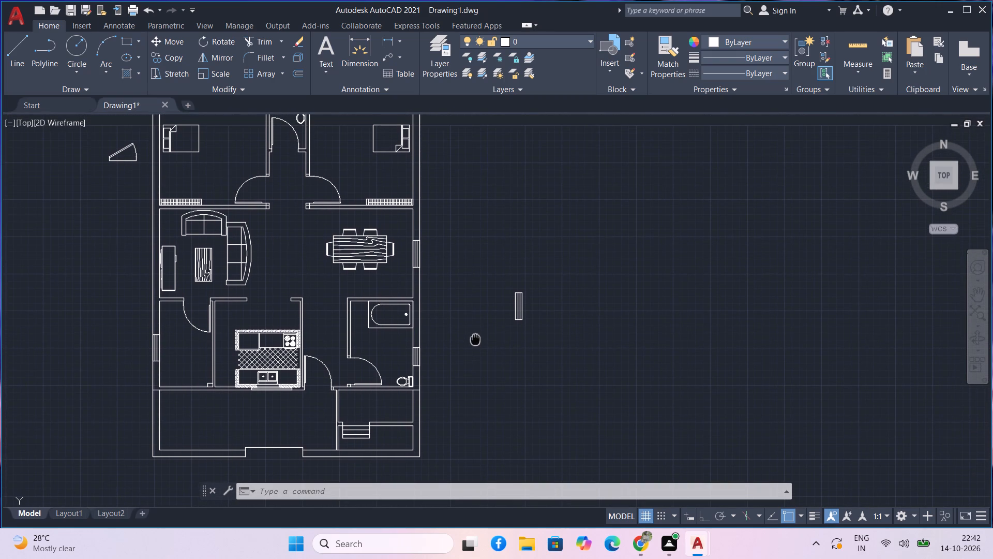
middle_click_drag(475, 338, 472, 366)
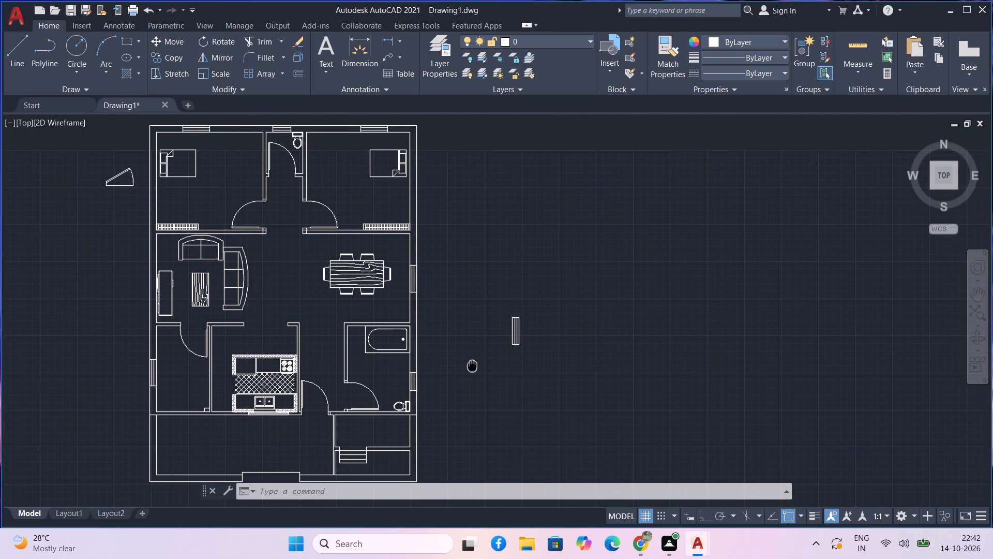
middle_click_drag(472, 366, 472, 367)
left_click_drag(548, 382, 540, 360)
left_click(515, 279)
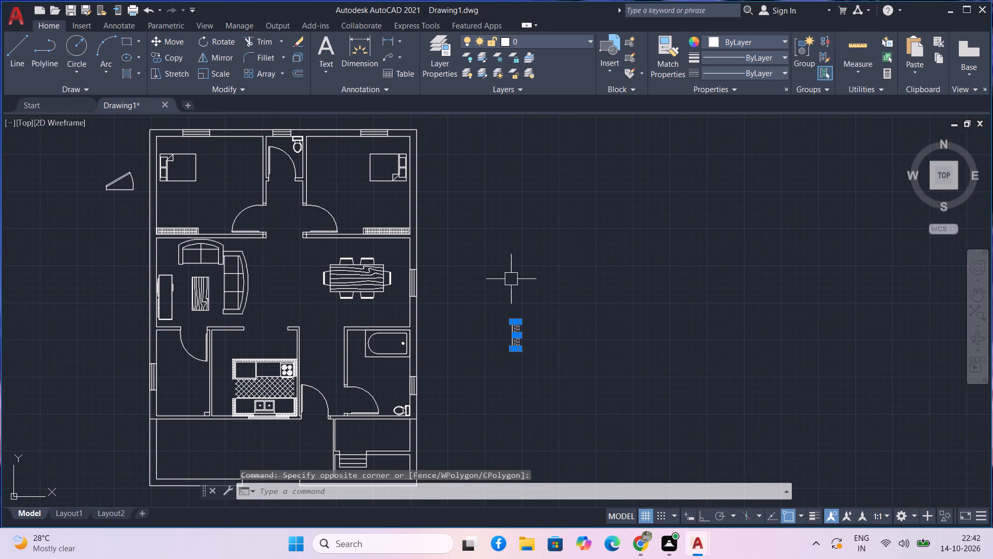
key("Delete")
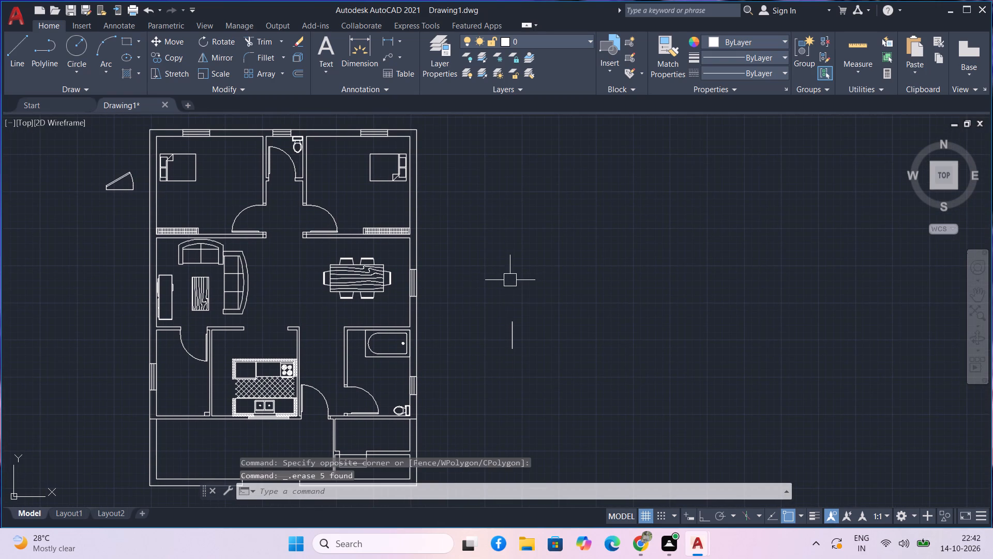
left_click(517, 339)
key("Delete")
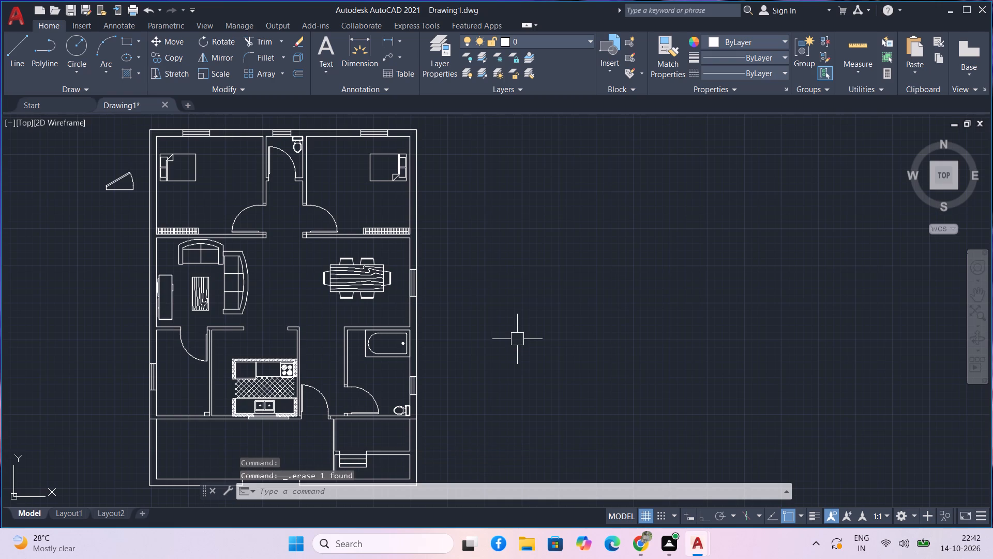
Examine the whole floor plan with its placed windows, doors and furniture.
scroll(517, 339, "down", 1)
middle_click_drag(515, 340, 584, 317)
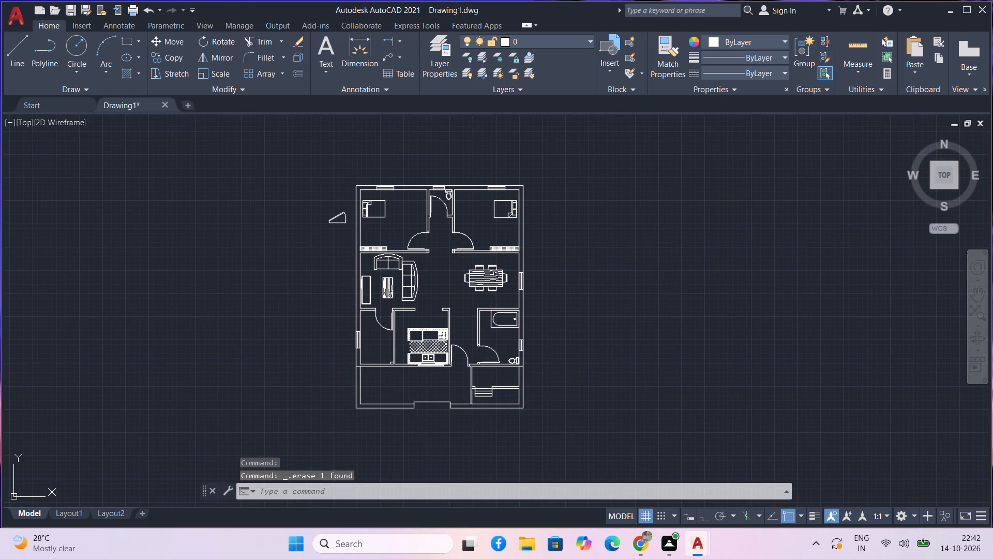
middle_click_drag(580, 320, 624, 313)
scroll(621, 316, "up", 1)
middle_click_drag(621, 316, 687, 320)
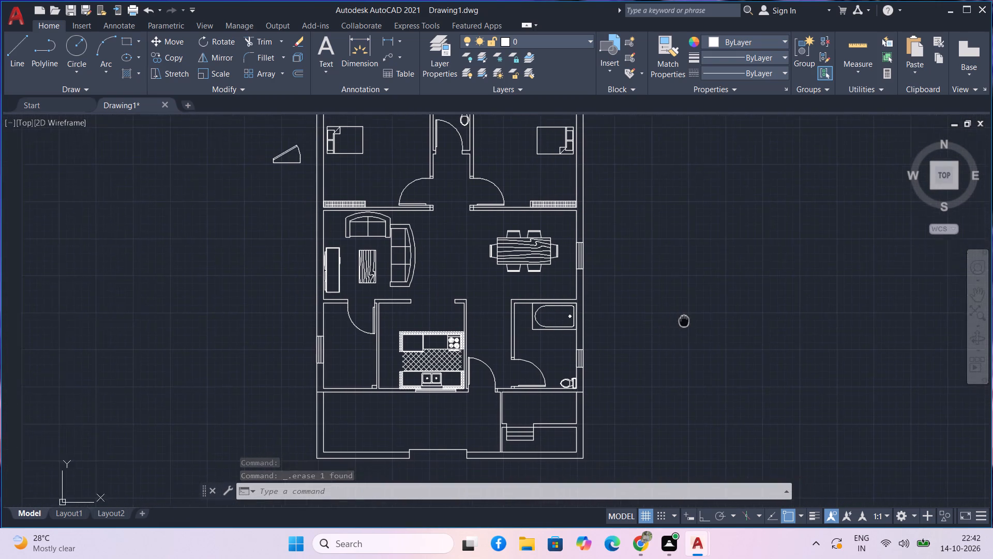
middle_click_drag(687, 320, 725, 341)
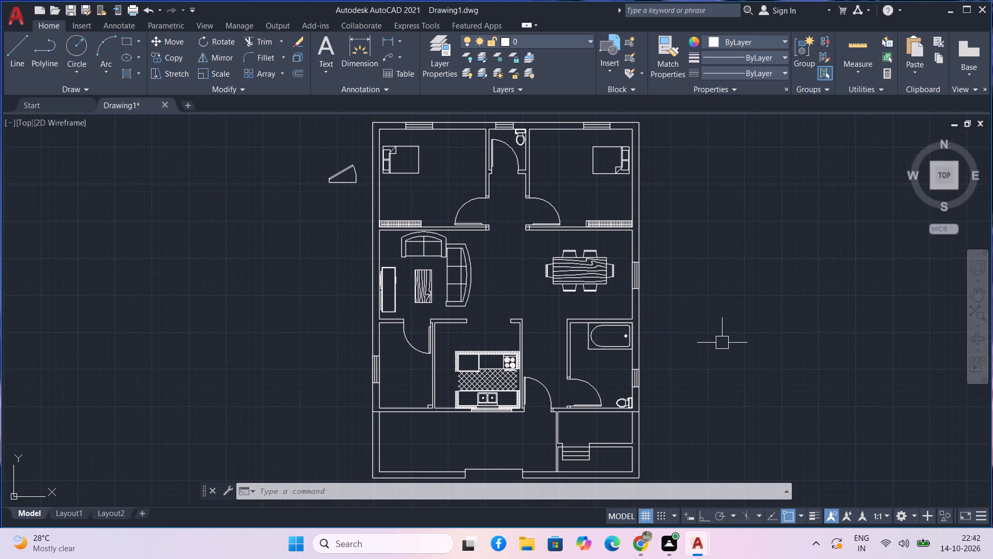
middle_click_drag(722, 343, 725, 361)
middle_click_drag(725, 361, 690, 345)
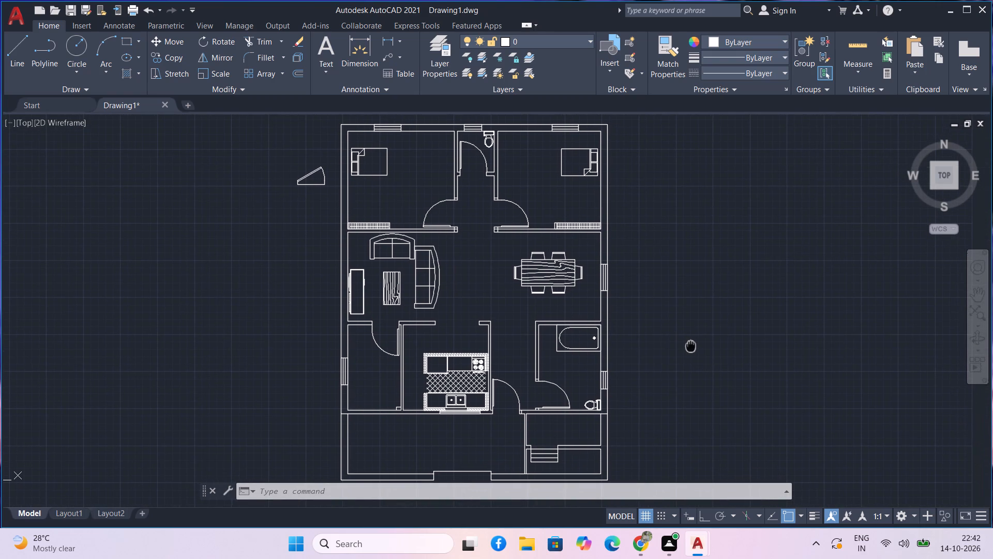
middle_click_drag(690, 345, 689, 345)
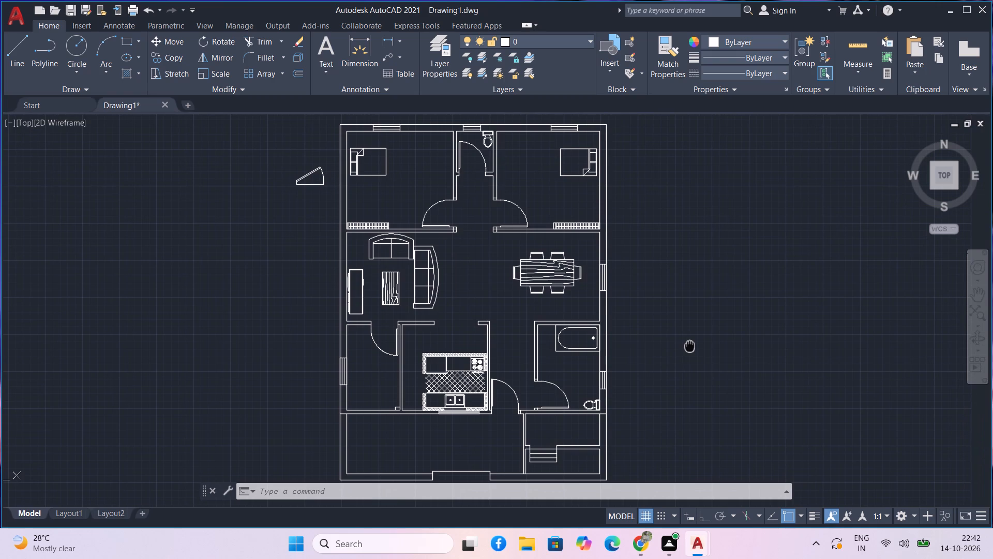
middle_click_drag(689, 345, 689, 347)
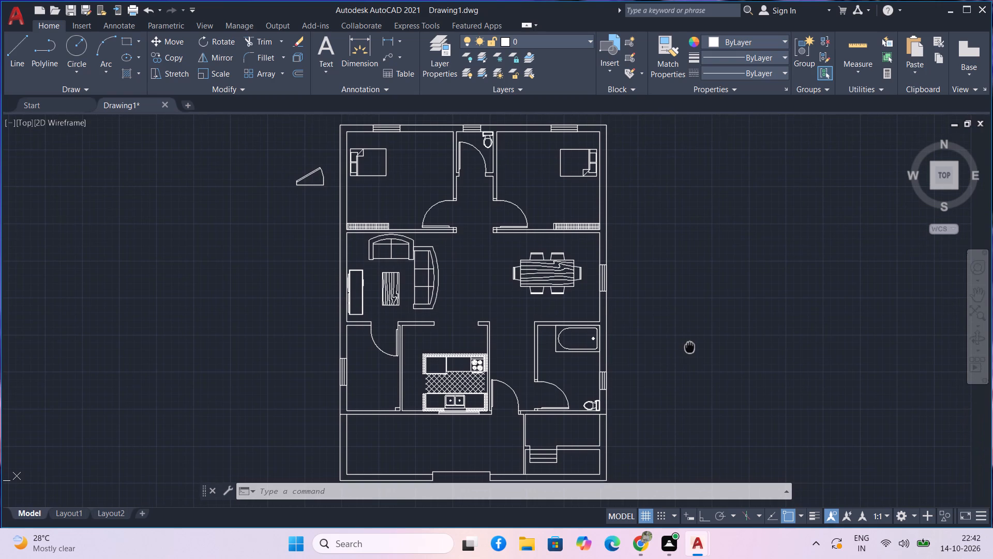
middle_click_drag(689, 347, 691, 355)
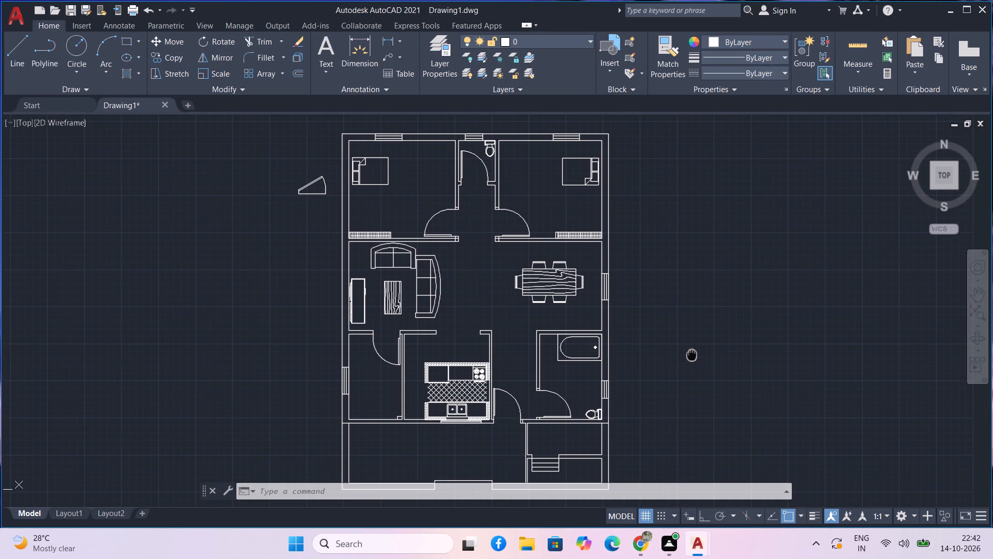
middle_click_drag(691, 355, 701, 405)
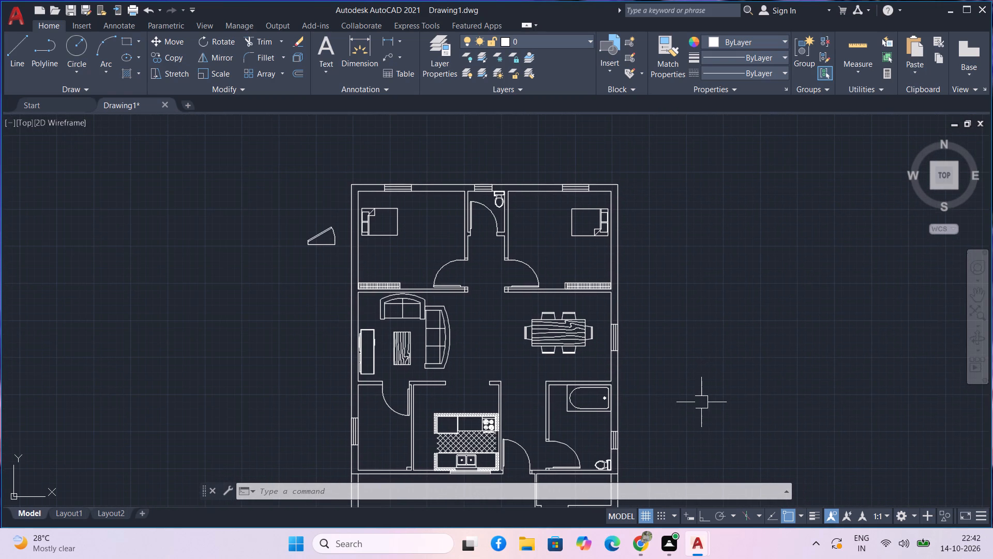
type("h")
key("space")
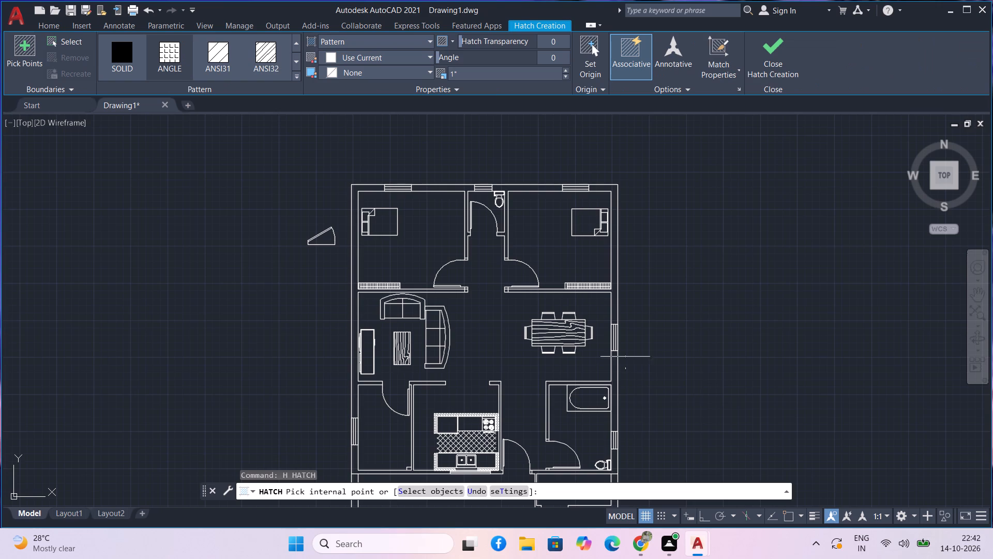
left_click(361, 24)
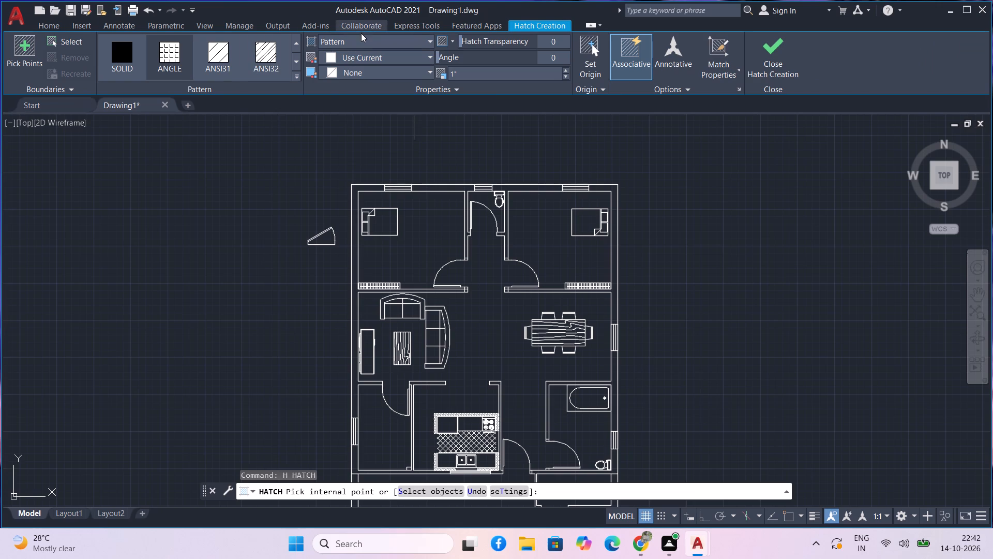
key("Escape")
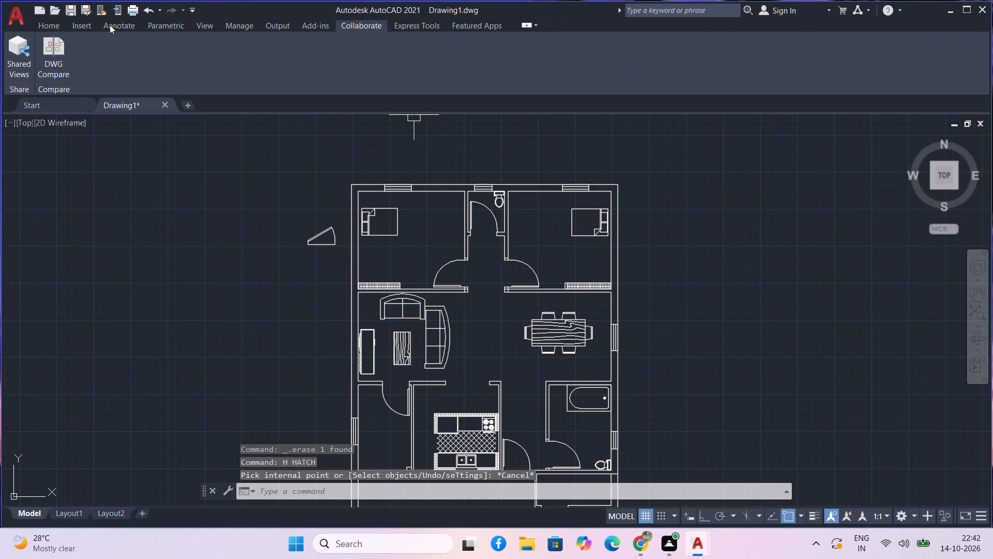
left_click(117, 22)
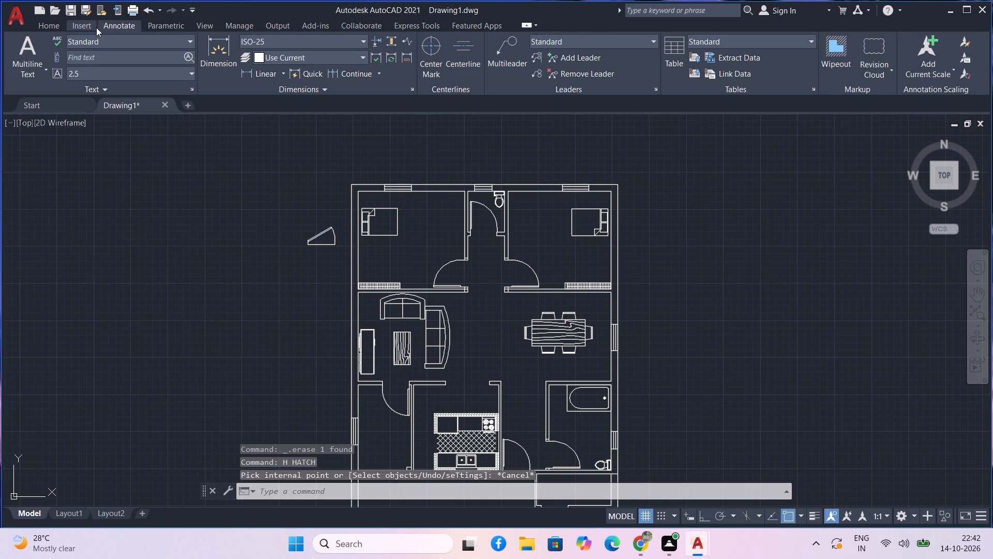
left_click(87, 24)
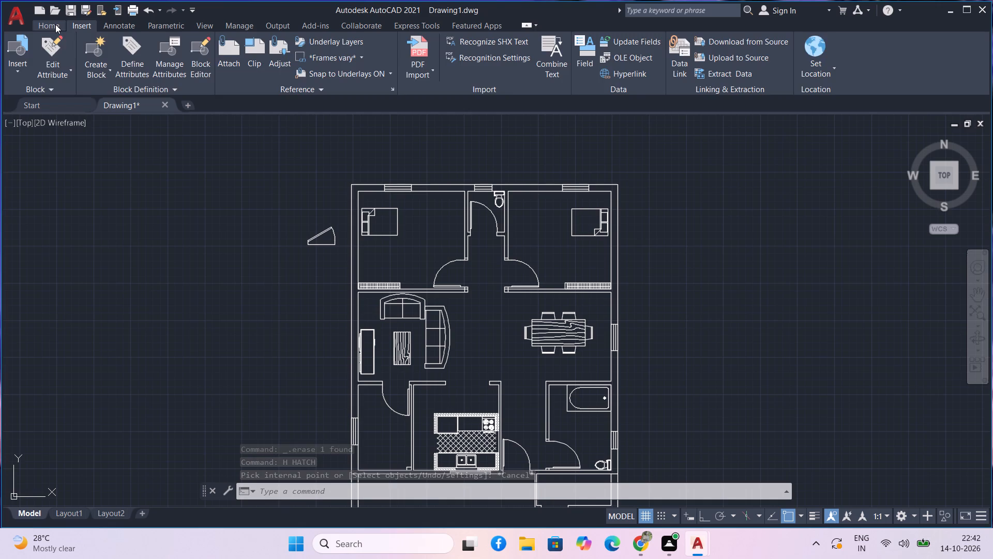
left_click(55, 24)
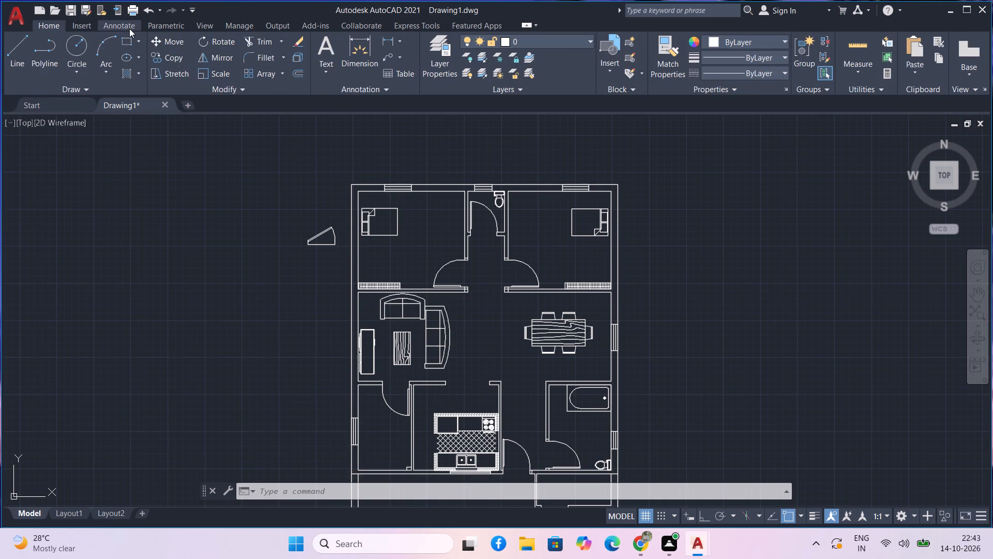
Start a Hatch for the floor plan and set its hatch type to Solid.
type("h")
key("space")
type("h")
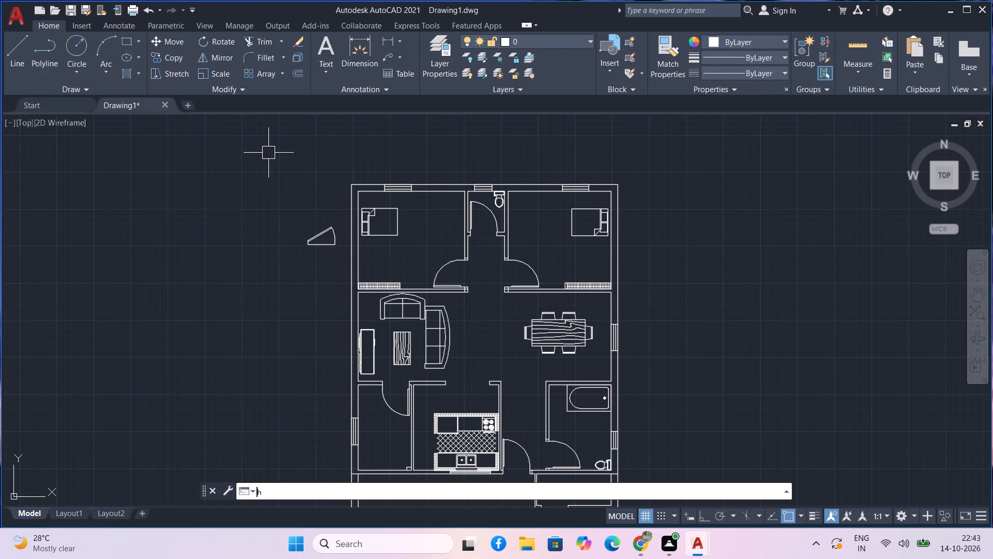
key("space")
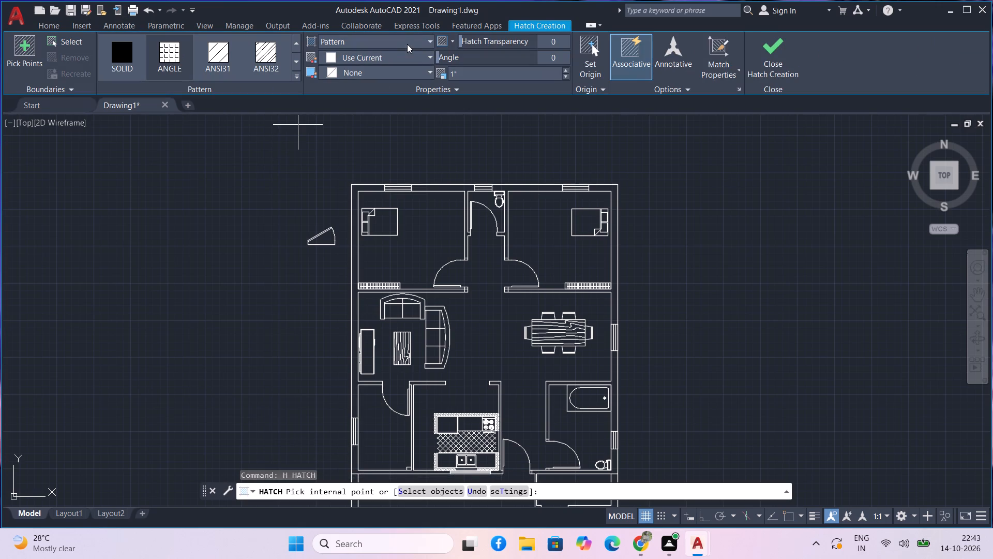
left_click(408, 42)
left_click(361, 56)
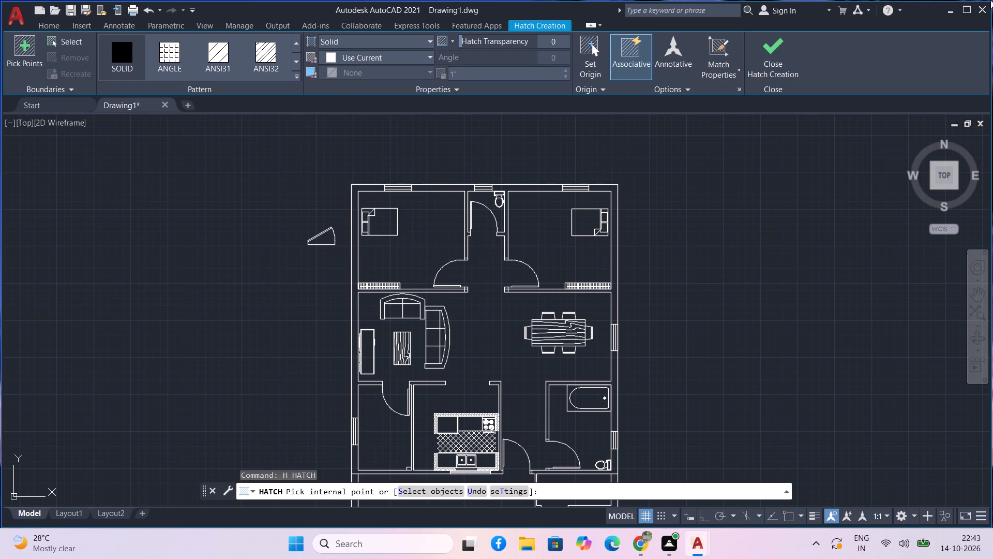
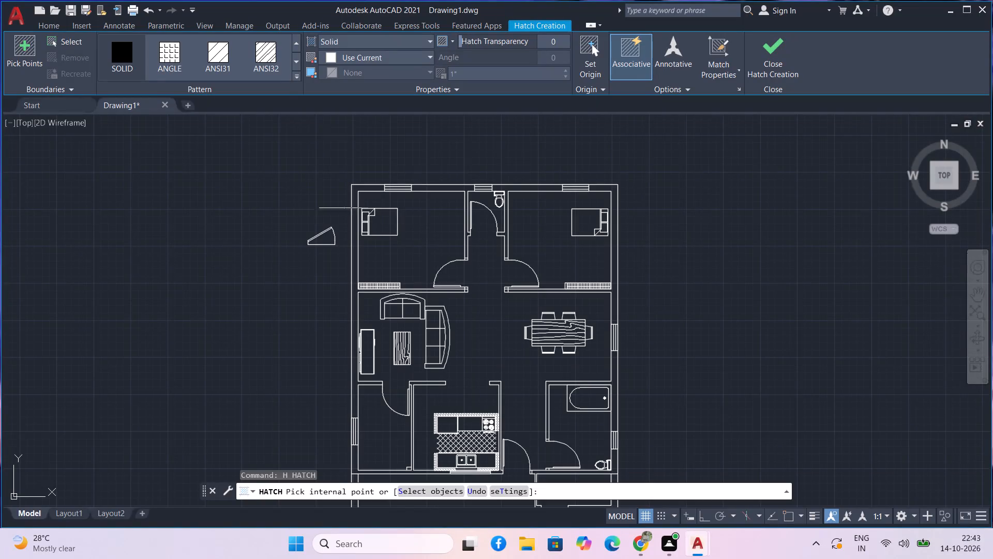
Set the hatch colour to 0,0,0 and solid-fill the outer and partition walls around the two bedrooms and the toilet between them.
left_click(347, 57)
left_click(331, 128)
scroll(352, 201, "up", 1)
left_click(356, 207)
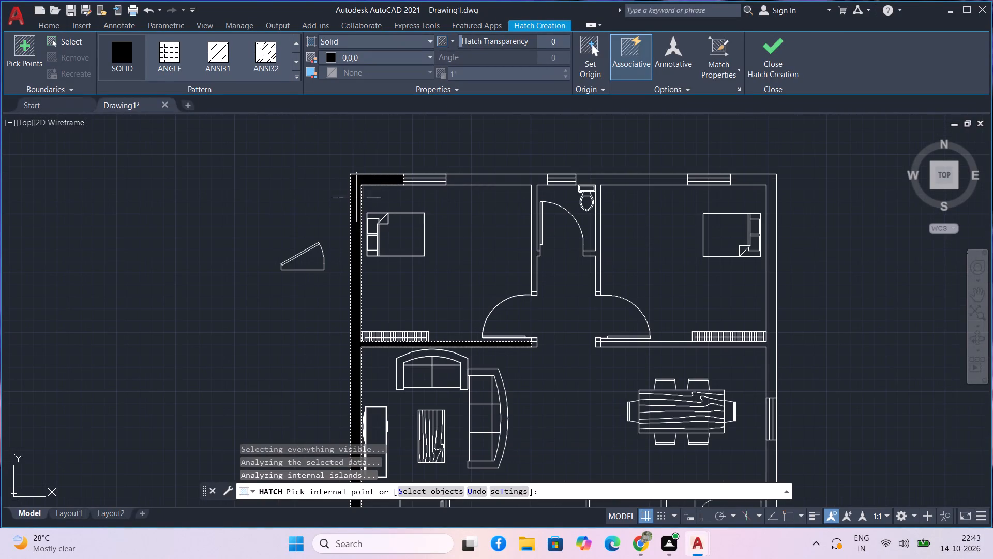
left_click(489, 180)
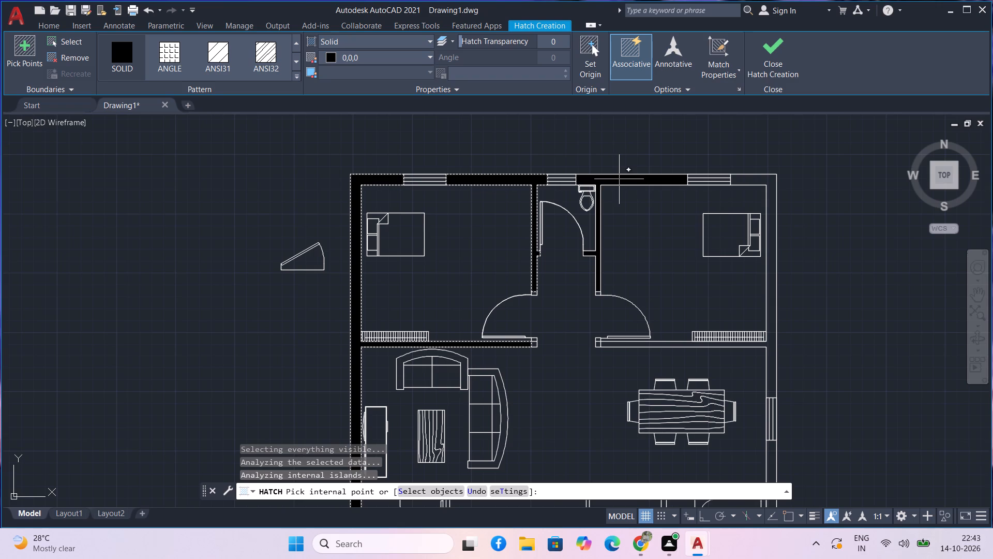
left_click(619, 179)
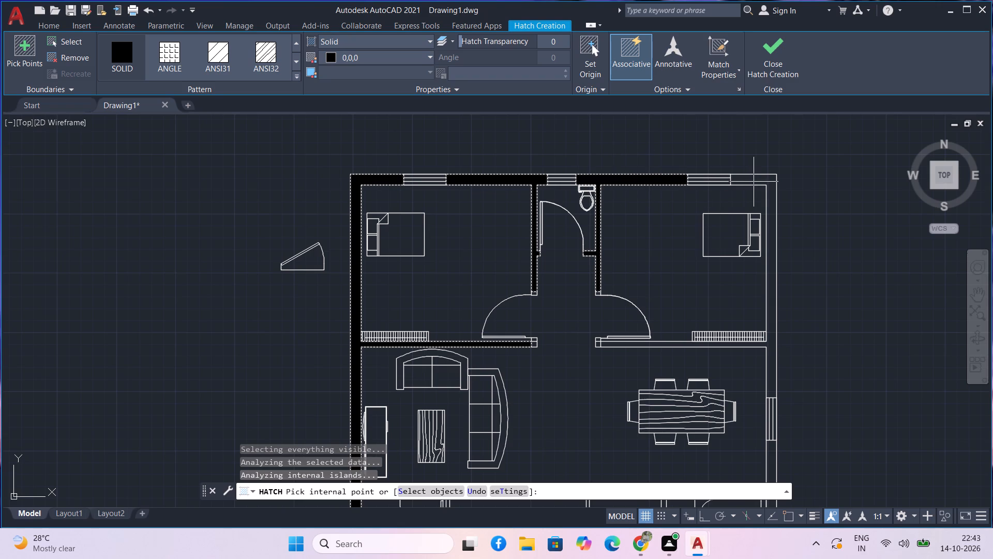
left_click(754, 182)
Solid-fill the remaining outer wall segments beside the dining area, bathroom and stair area, including the connected bathroom and stair partitions.
middle_click_drag(795, 252, 670, 0)
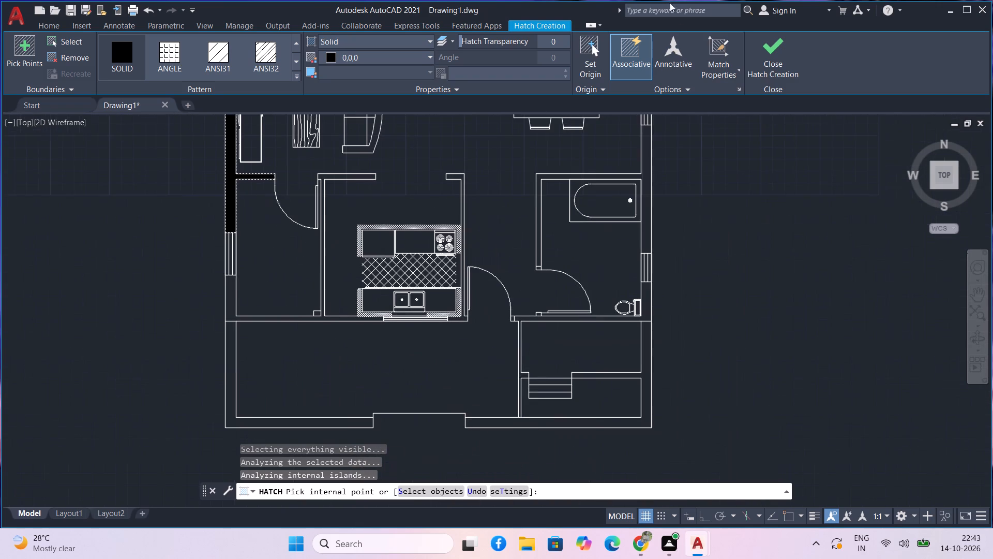
middle_click_drag(709, 170, 719, 235)
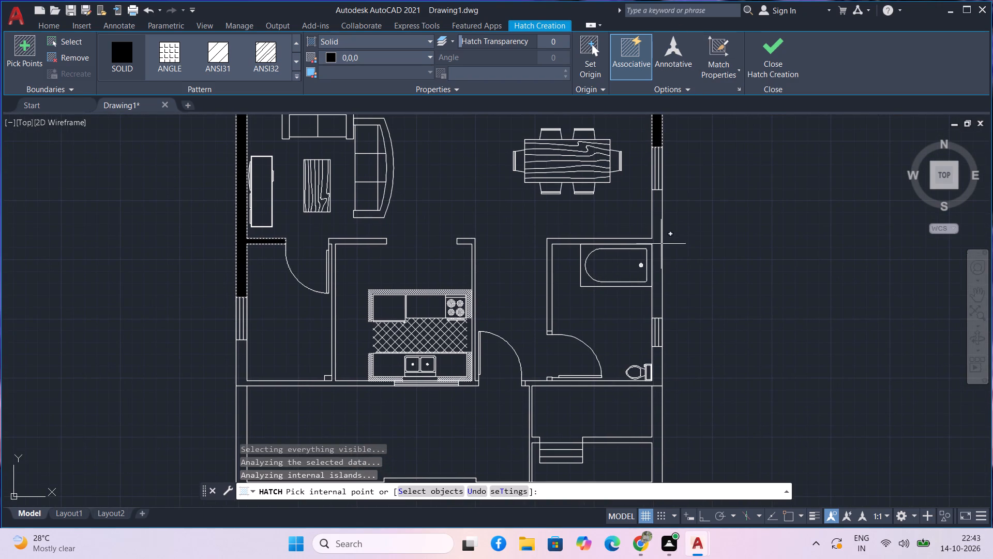
left_click(657, 245)
scroll(663, 289, "down", 2)
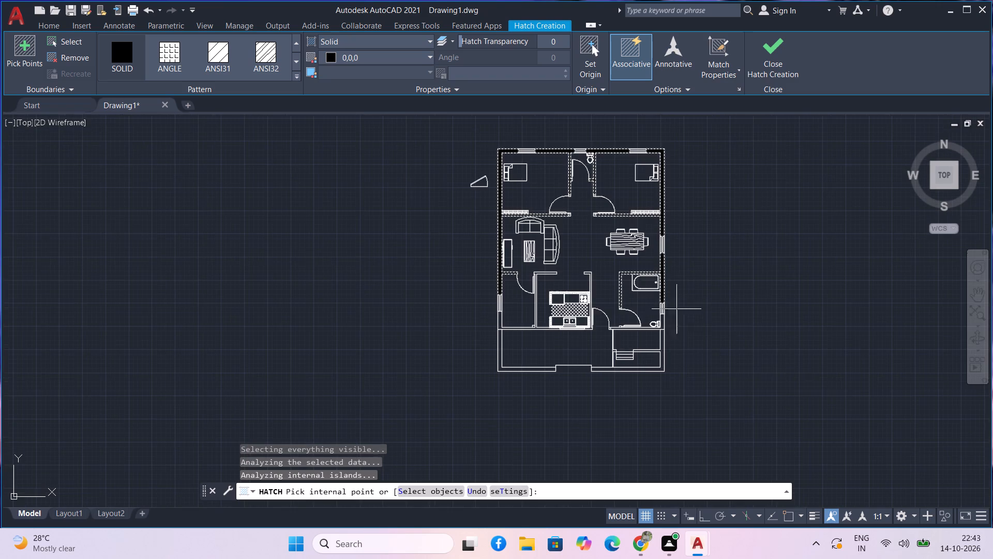
middle_click_drag(681, 321, 657, 267)
scroll(640, 302, "up", 3)
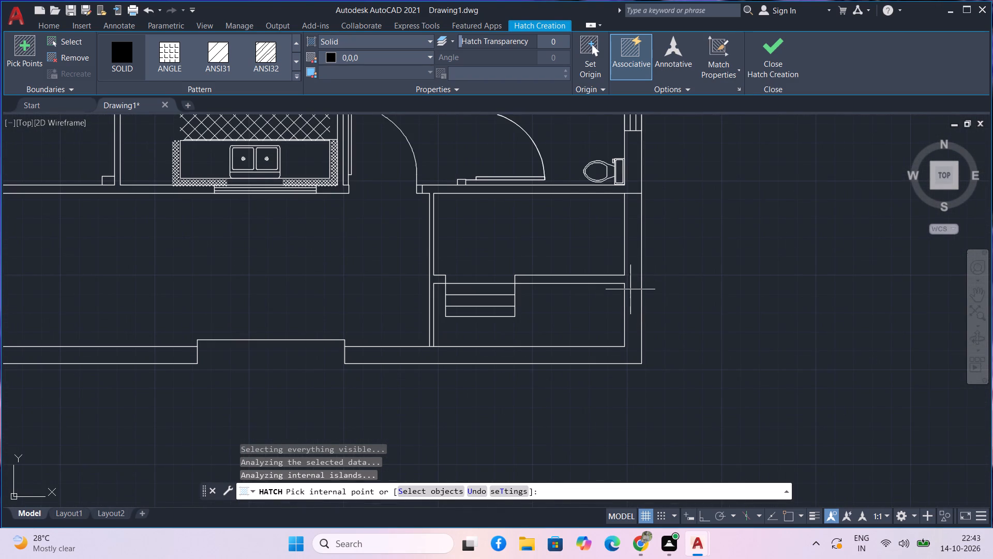
left_click(630, 289)
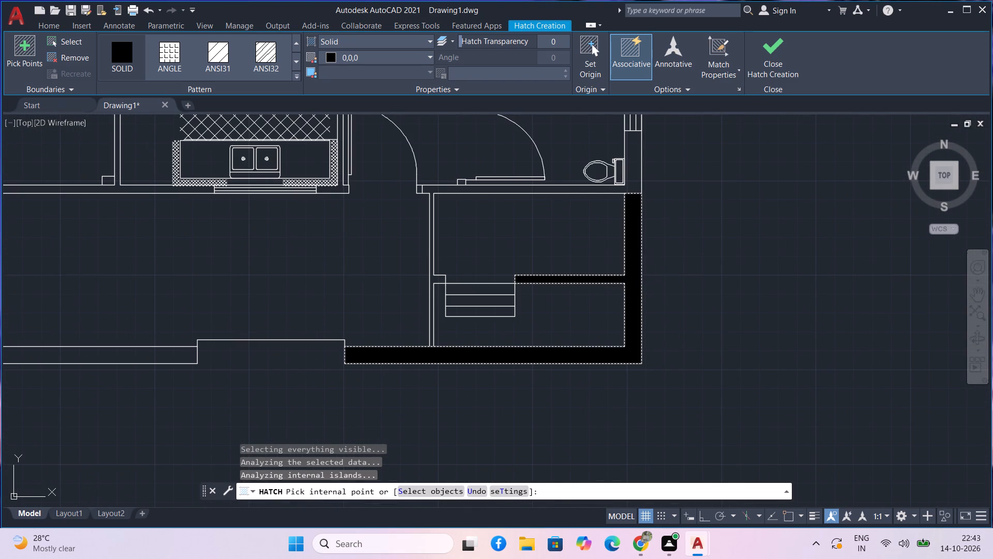
left_click(635, 172)
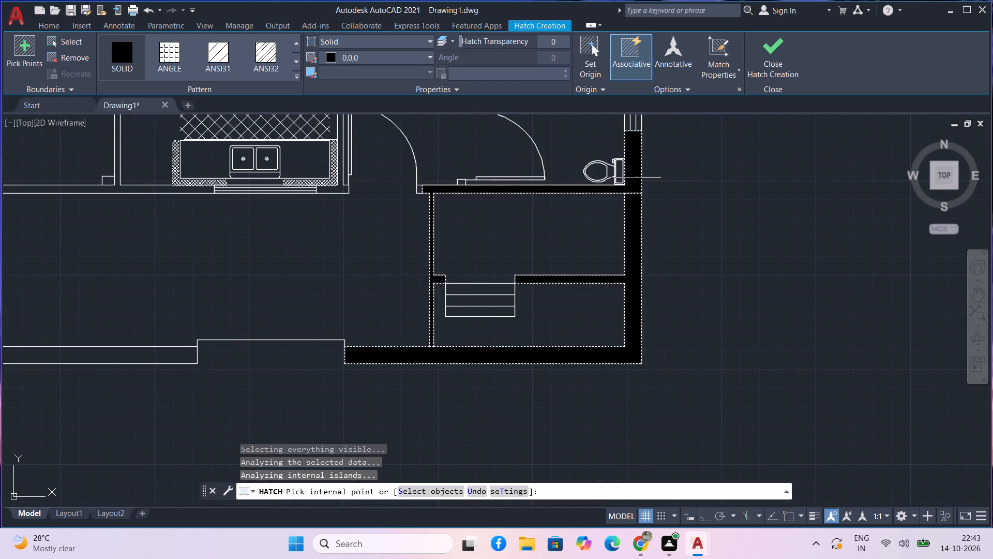
Solid-fill the L-shaped outer wall around the large open space below the kitchen, undoing any fill that floods the room.
scroll(641, 190, "down", 2)
middle_click_drag(660, 234, 728, 223)
scroll(468, 243, "up", 2)
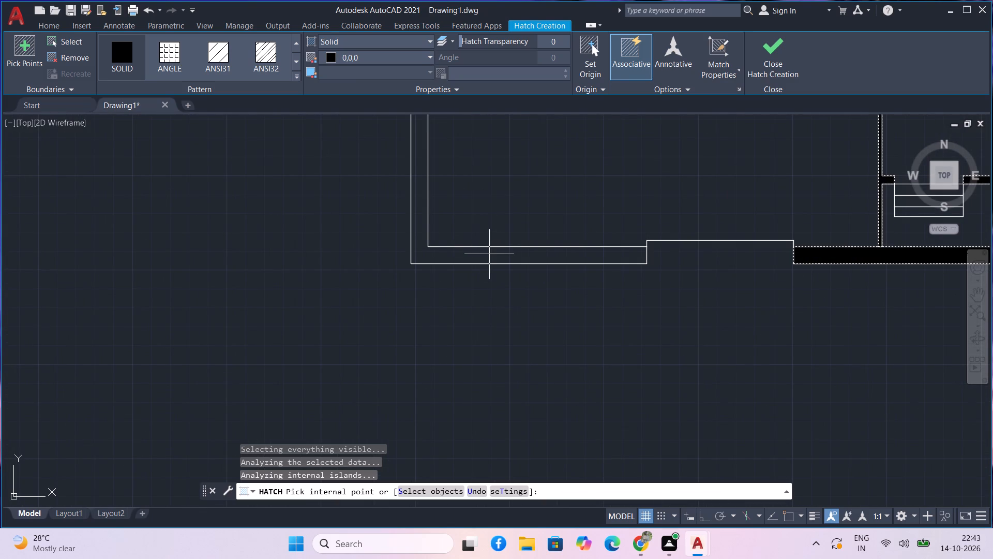
left_click(489, 254)
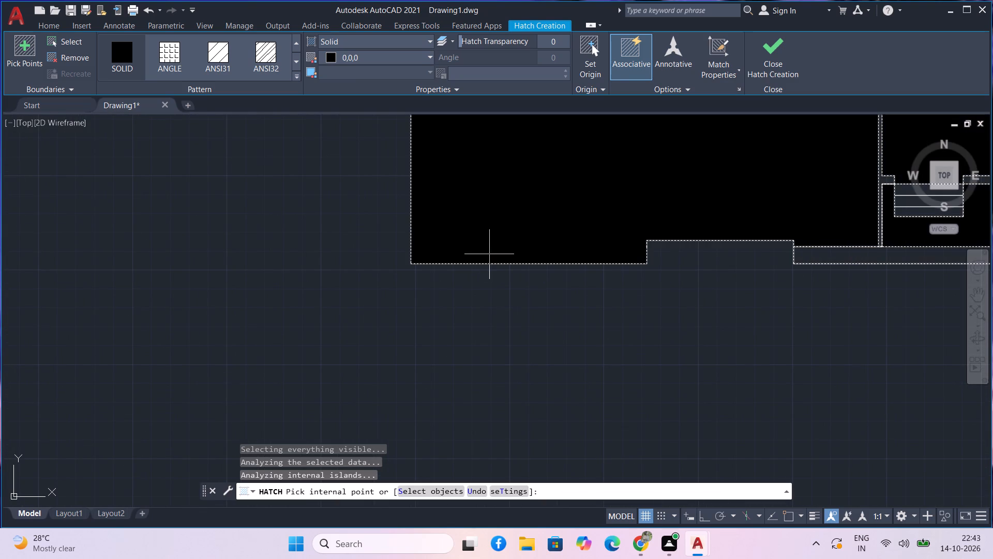
key("ctrl+z")
scroll(491, 232, "down", 1)
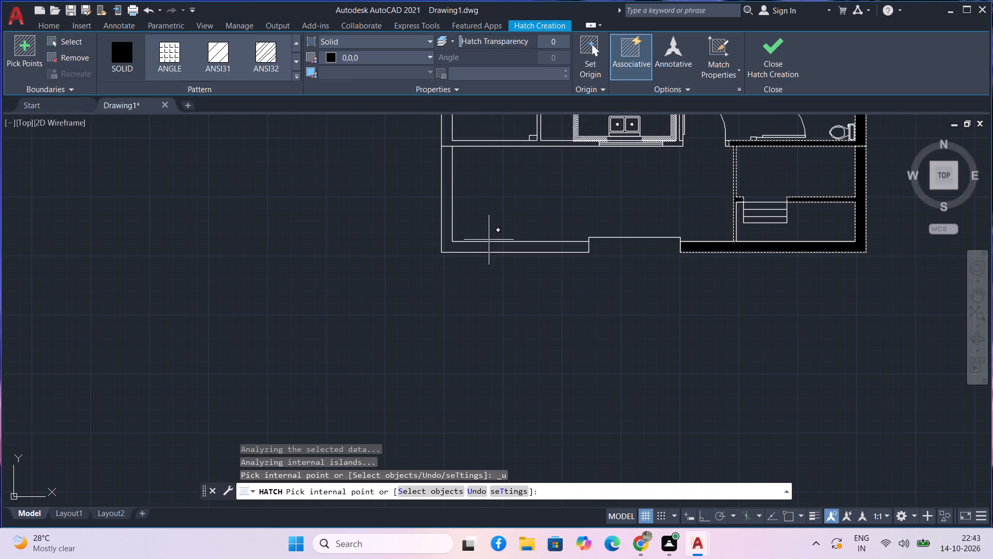
left_click(449, 229)
Solid-fill the wall beneath the small room and kitchen, together with the partition between them and the outer wall below the window.
scroll(447, 217, "down", 2)
middle_click_drag(424, 208, 423, 248)
scroll(444, 227, "up", 1)
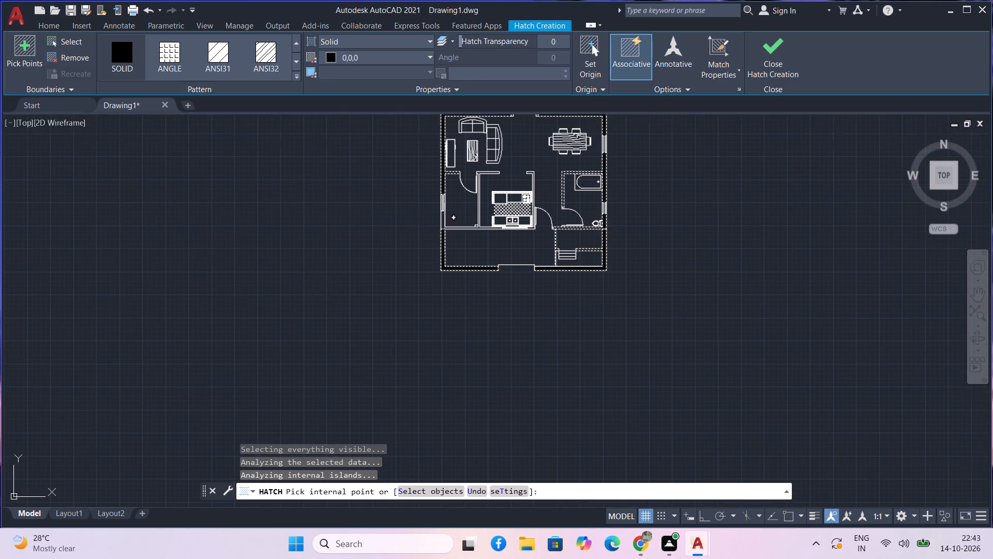
scroll(444, 227, "up", 3)
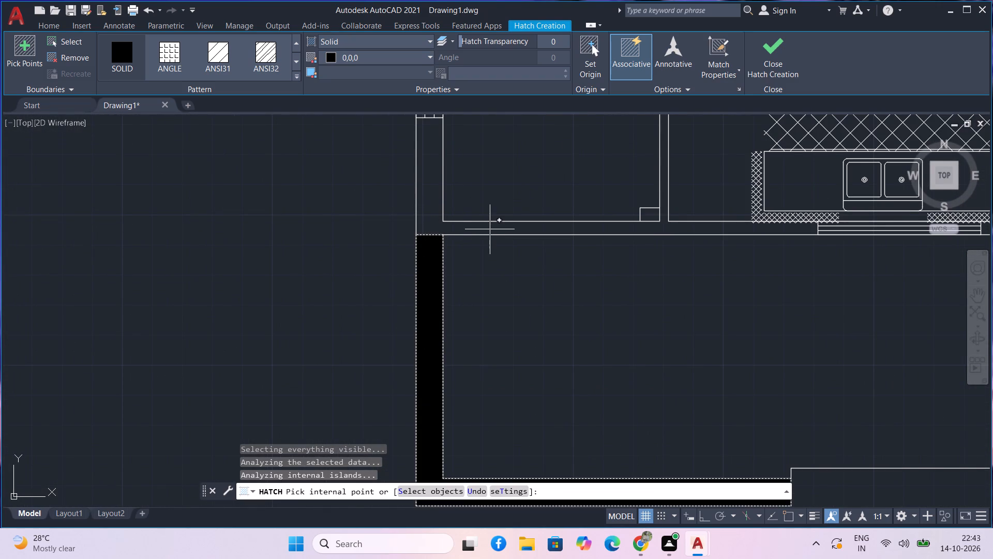
middle_click_drag(490, 229, 494, 271)
scroll(486, 247, "down", 1)
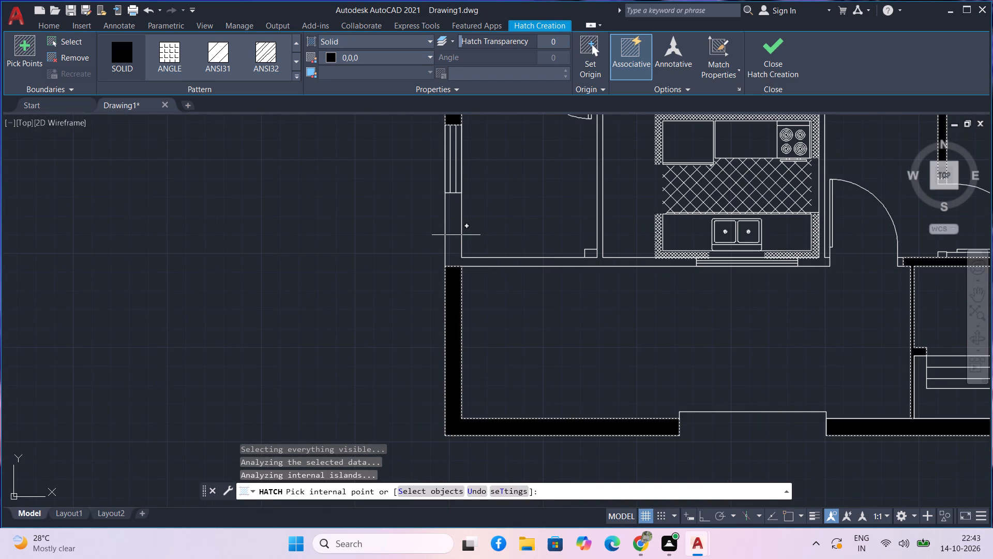
scroll(512, 259, "down", 2)
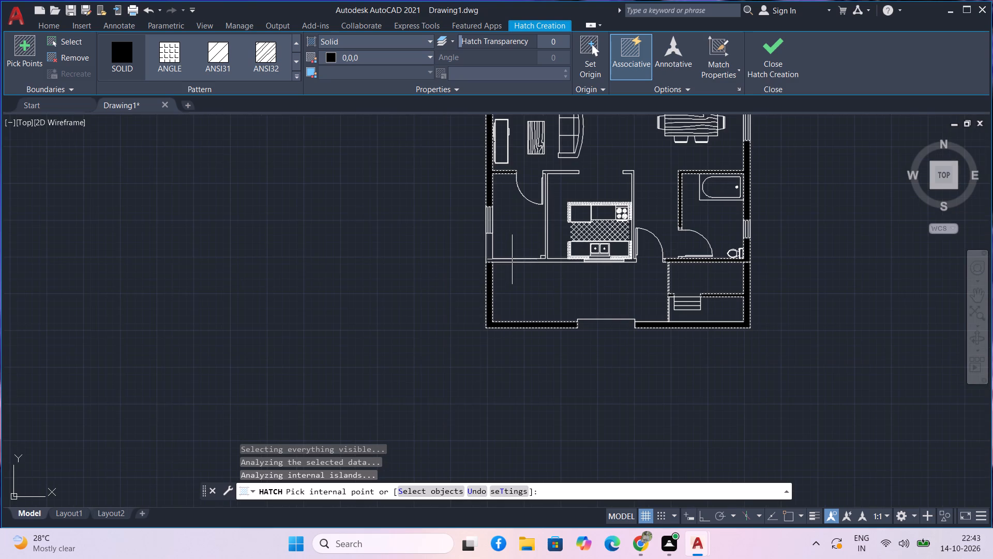
middle_click_drag(509, 229, 509, 240)
scroll(533, 256, "up", 2)
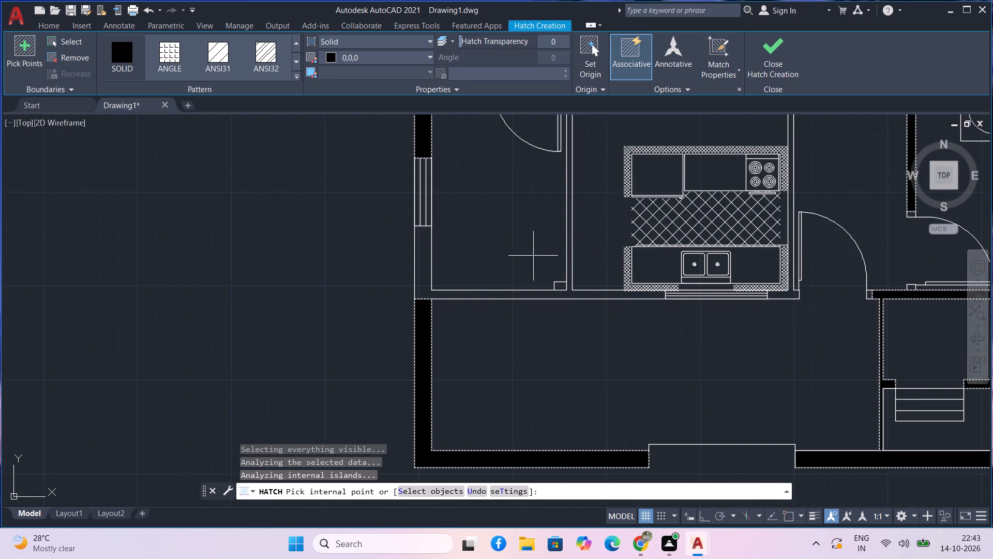
scroll(568, 276, "up", 1)
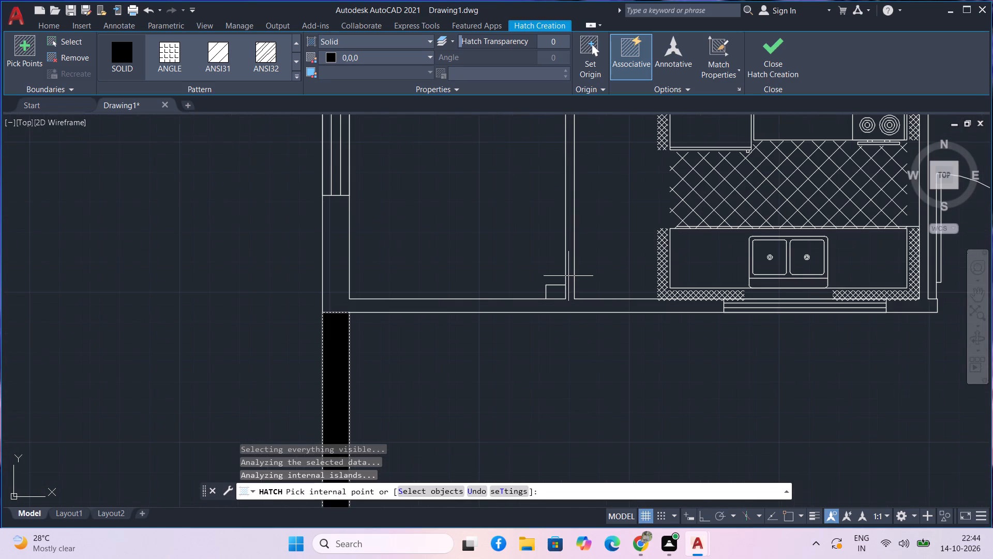
left_click(571, 304)
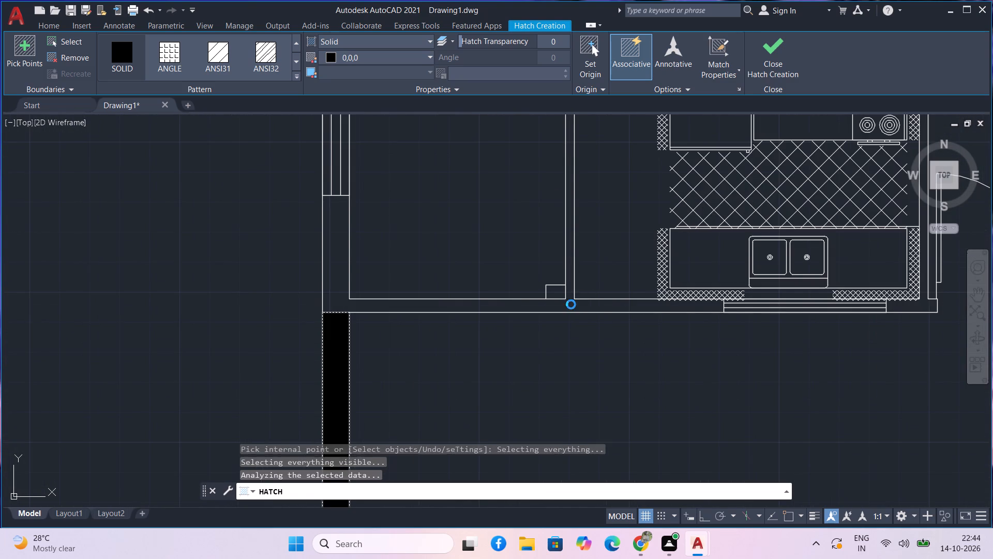
Solid-fill the wall between the kitchen and the entrance door, including its corner beside the kitchen window, and finish the hatch.
scroll(571, 304, "down", 2)
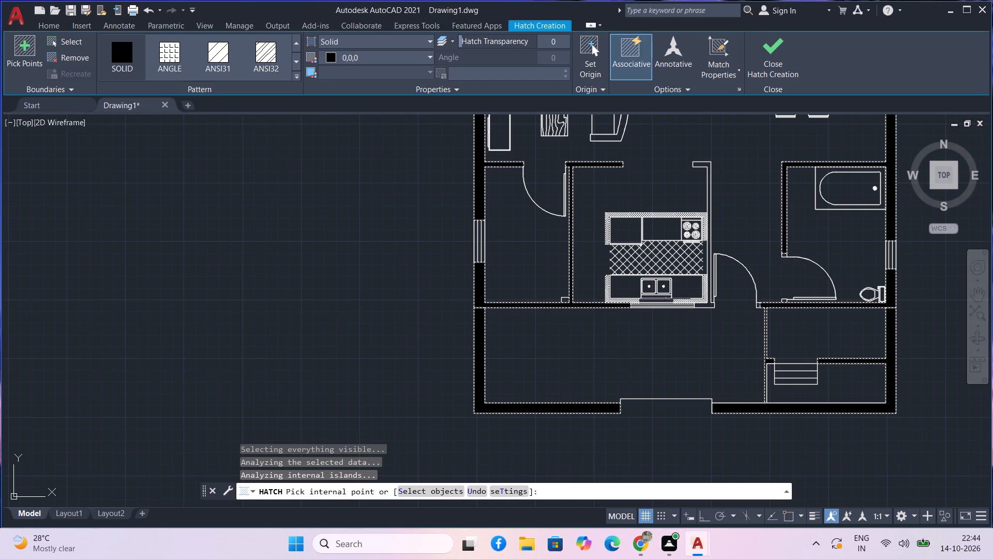
scroll(719, 304, "up", 4)
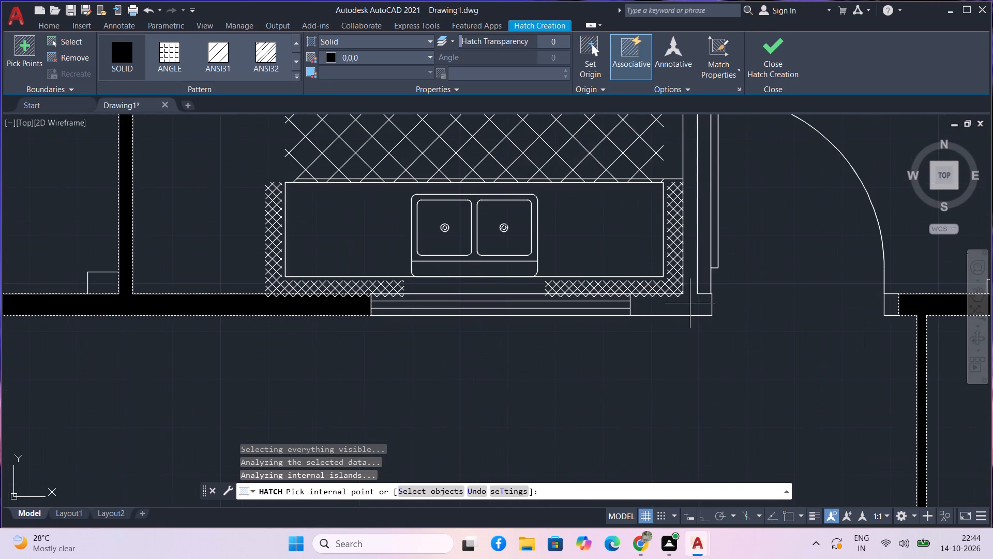
middle_click_drag(688, 273, 686, 290)
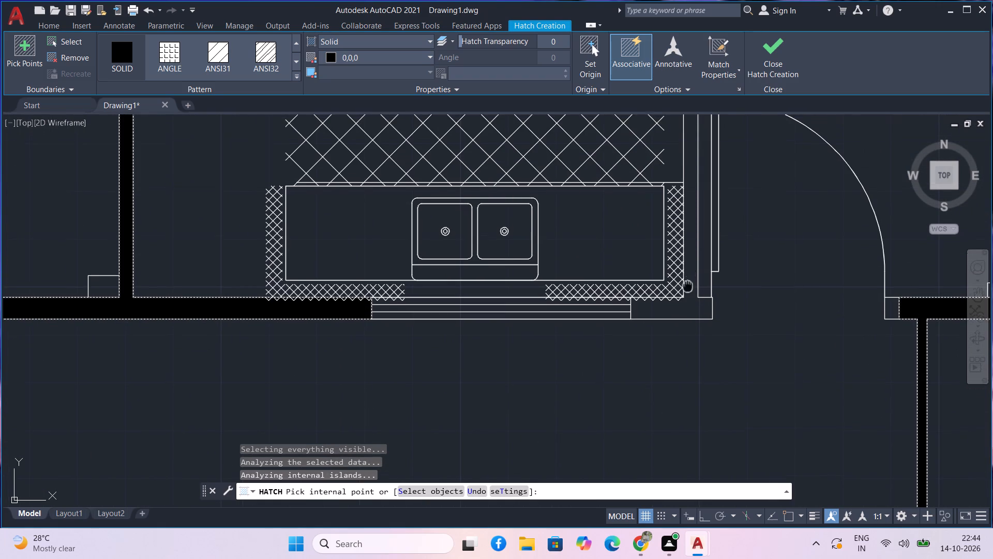
middle_click_drag(686, 290, 649, 339)
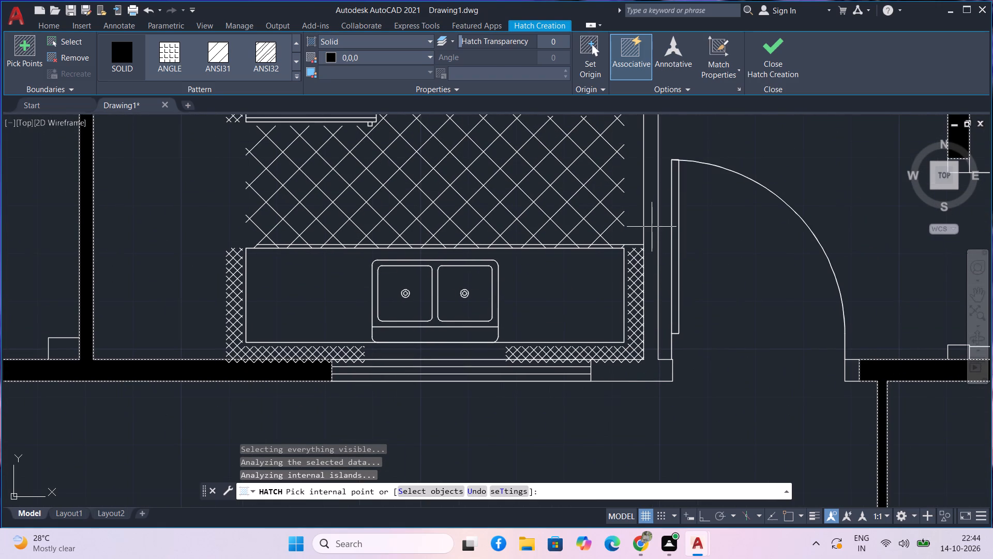
left_click(652, 227)
scroll(652, 236, "down", 1)
scroll(663, 280, "down", 1)
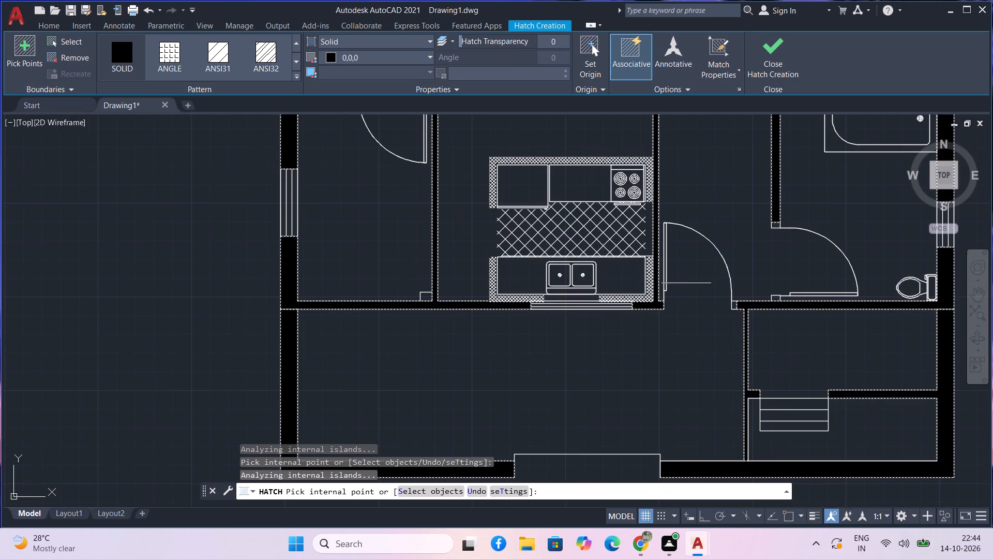
middle_click_drag(686, 283, 681, 336)
scroll(681, 336, "down", 1)
middle_click_drag(691, 273, 691, 324)
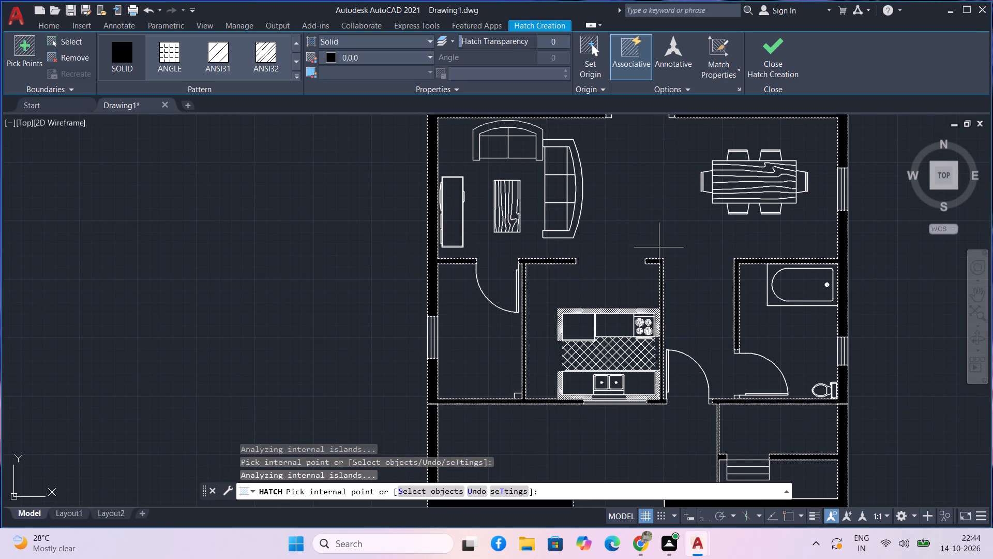
middle_click_drag(634, 245, 570, 328)
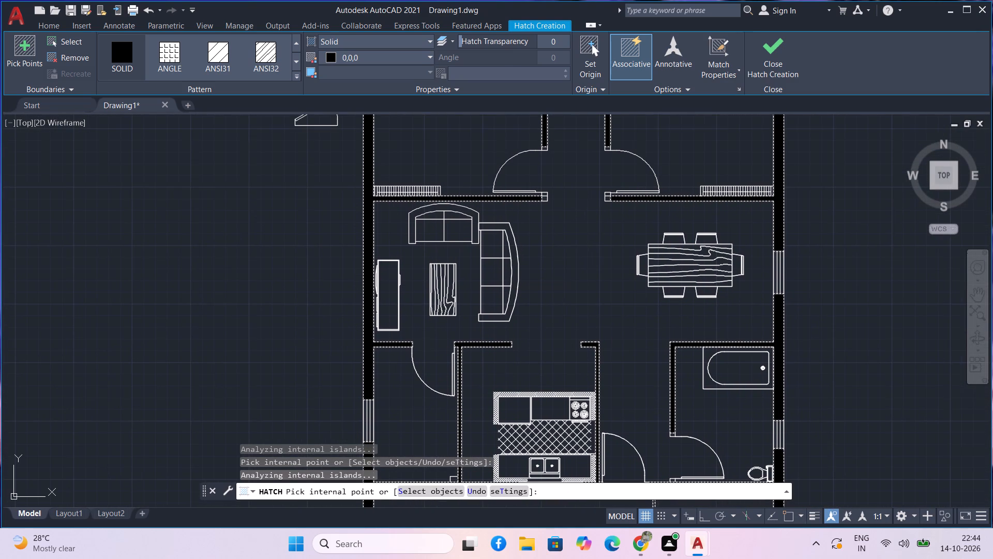
middle_click_drag(573, 243, 568, 269)
scroll(568, 266, "down", 1)
middle_click_drag(568, 263, 567, 269)
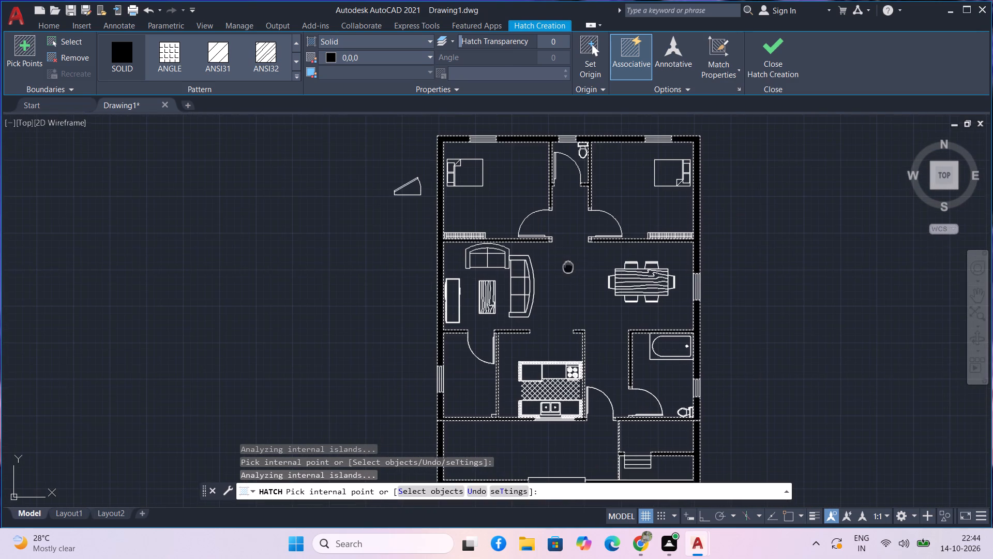
middle_click_drag(567, 269, 515, 258)
key("space")
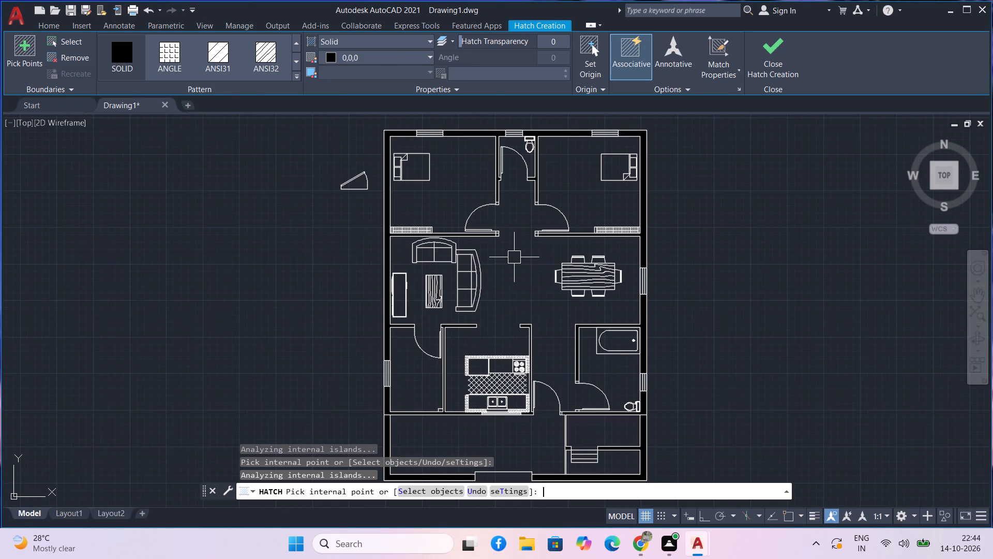
Examine the solid-filled walls across the living, kitchen, bathroom and stair areas of the floor plan.
middle_click_drag(520, 269, 513, 233)
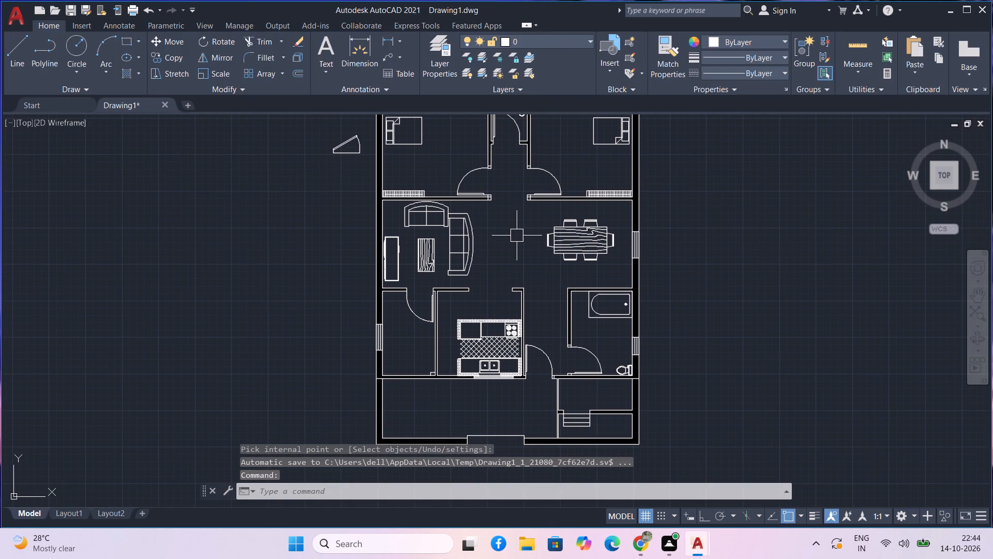
middle_click_drag(517, 236, 539, 225)
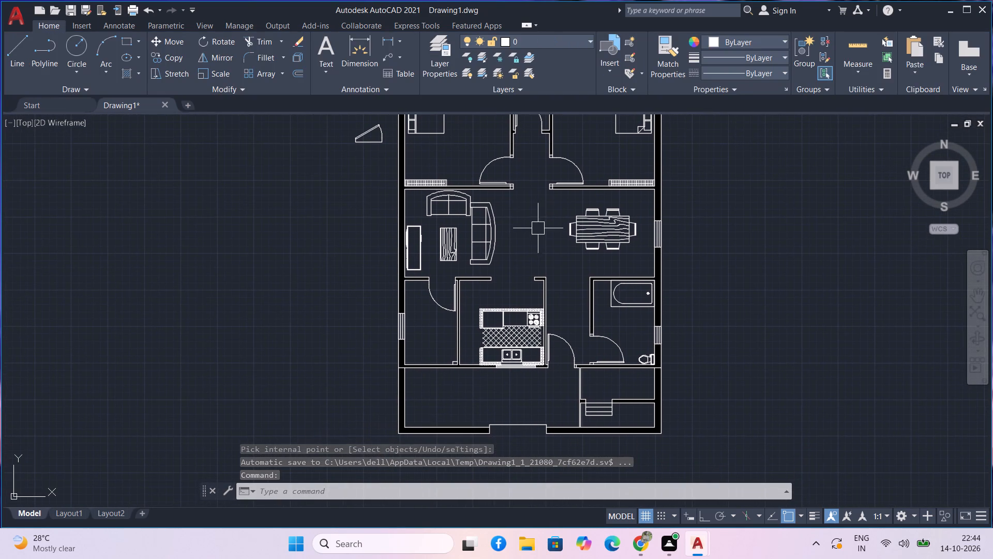
scroll(538, 261, "up", 2)
middle_click_drag(538, 262, 531, 220)
middle_click(531, 220)
scroll(531, 220, "down", 1)
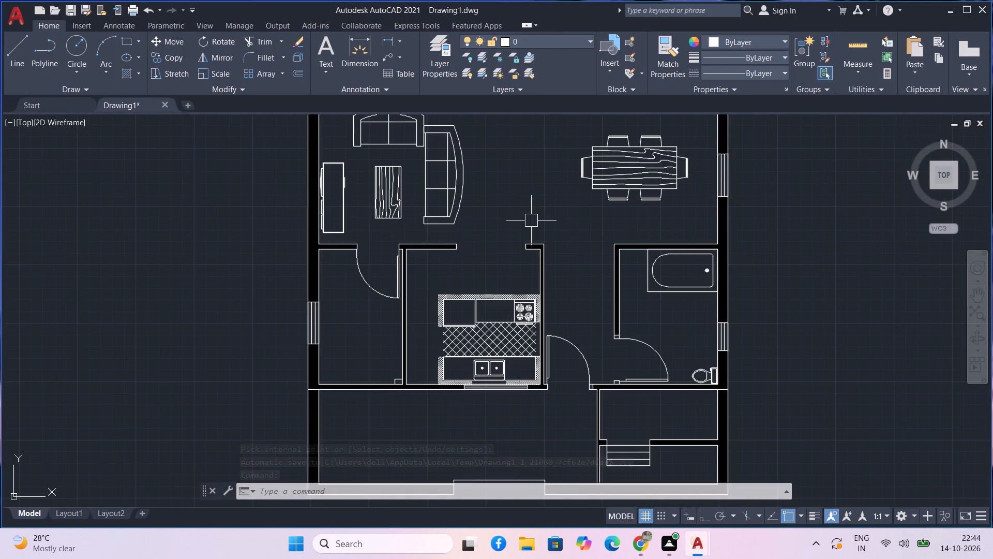
scroll(531, 220, "down", 1)
middle_click_drag(530, 217, 534, 259)
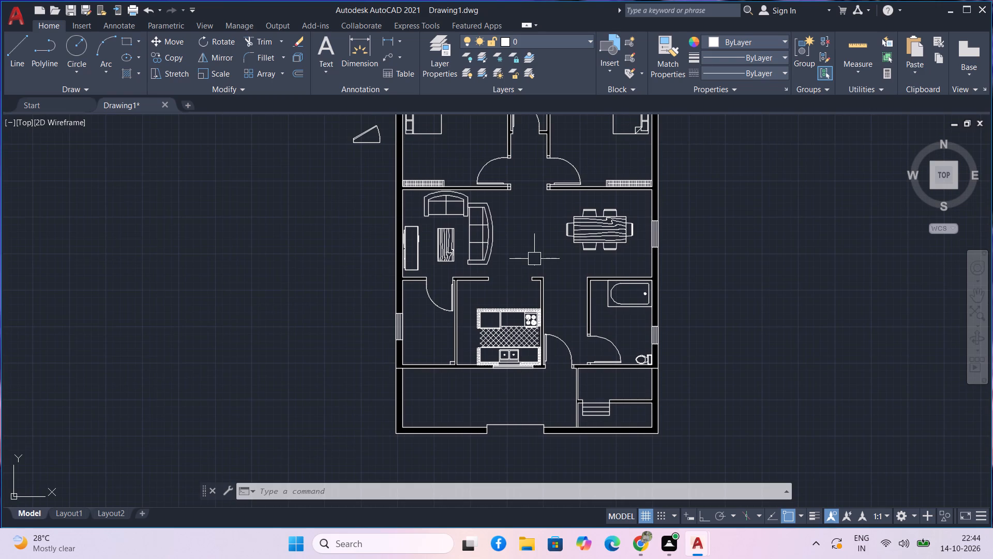
Hatch all three strips of the window in the small left room's outer wall with the blue-yellow GR_INVCYL gradient.
type("h")
key("space")
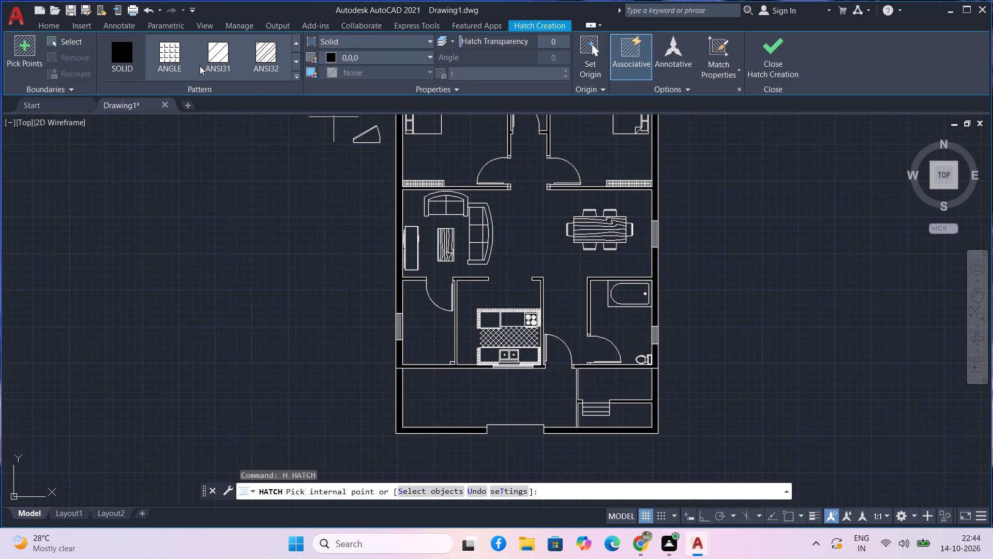
left_click(297, 78)
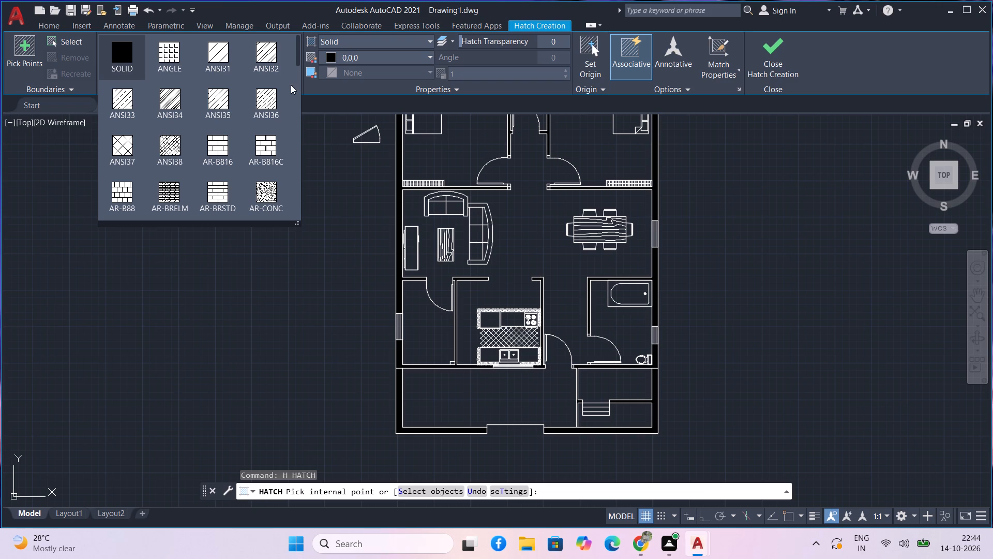
scroll(248, 92, "down", 2)
scroll(207, 141, "down", 4)
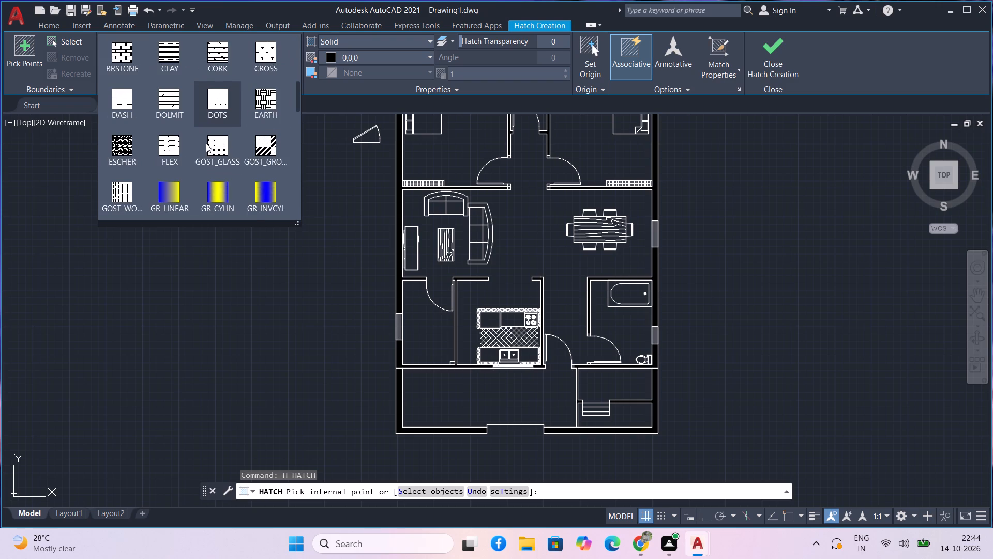
scroll(211, 163, "down", 1)
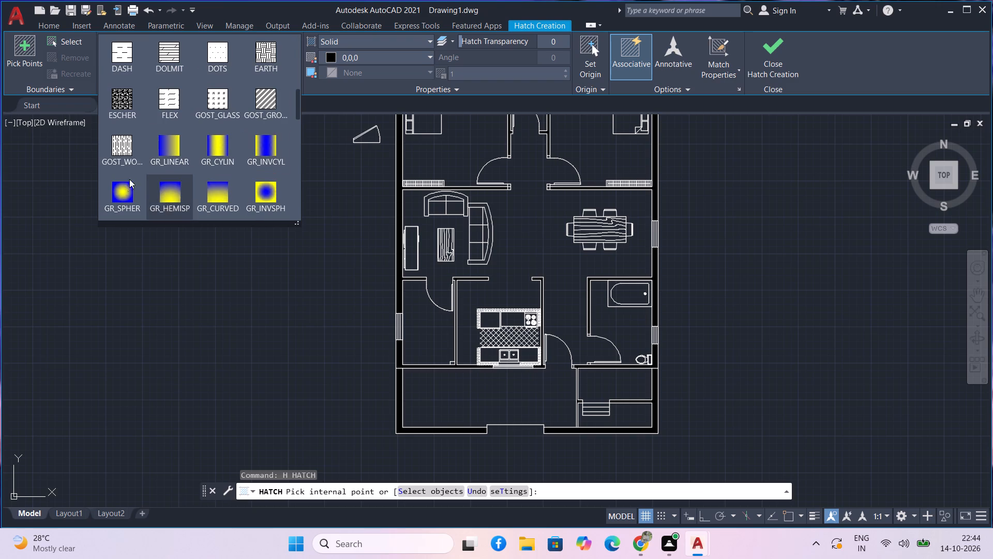
left_click(255, 149)
scroll(409, 329, "up", 3)
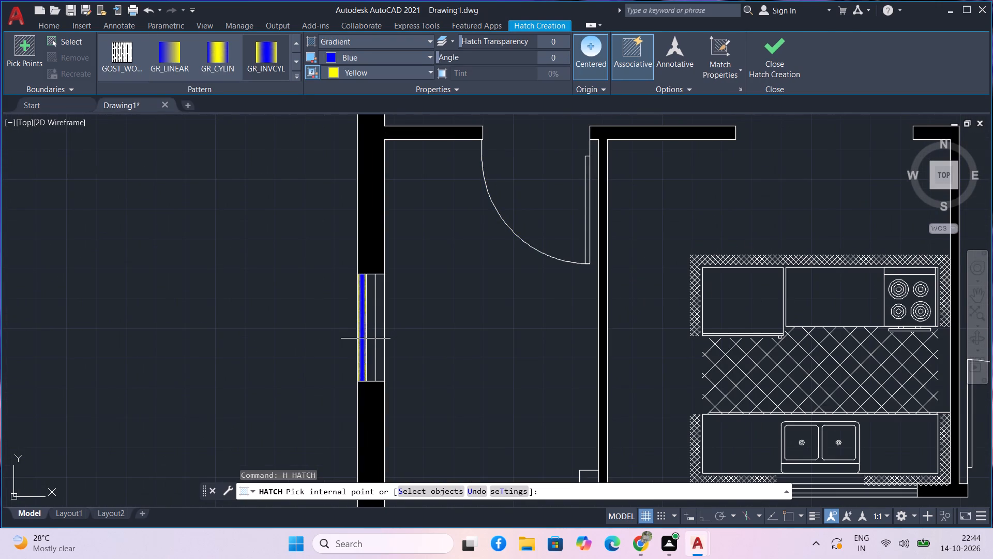
scroll(363, 341, "up", 2)
left_click(361, 346)
left_click(378, 349)
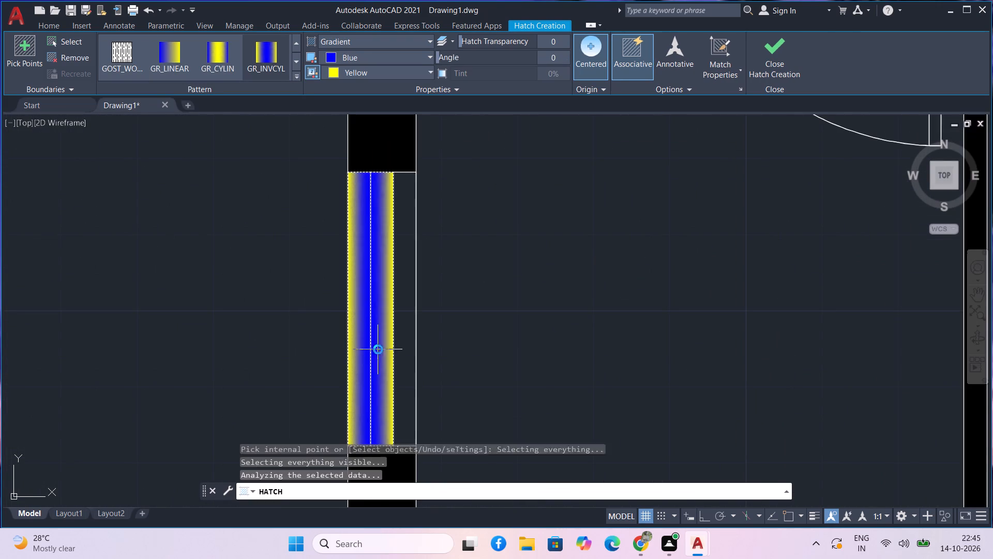
left_click(401, 342)
key("space")
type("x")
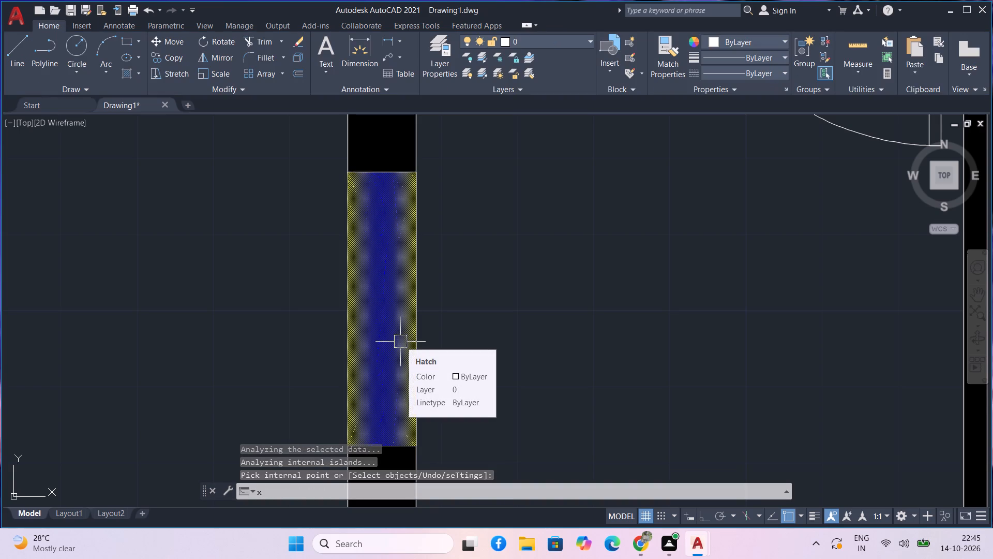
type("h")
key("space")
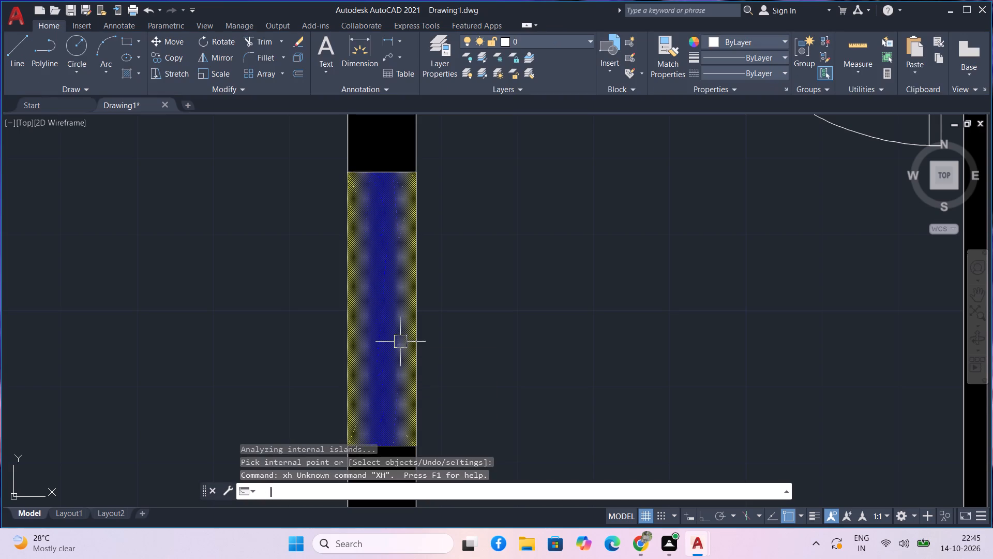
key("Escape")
Hatch the three strips of the left bedroom's window in the upper outer wall with the blue-yellow GR_INVCYL gradient.
type("h")
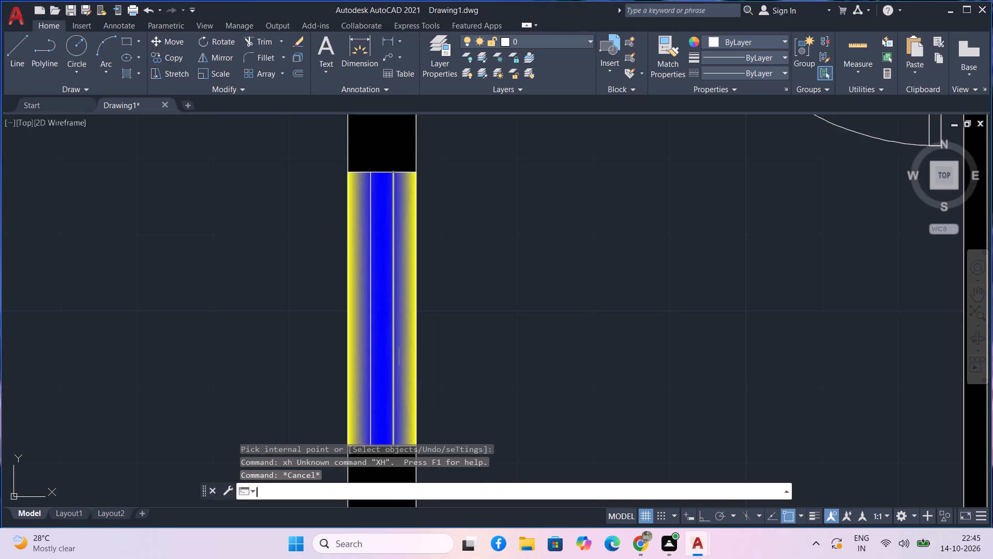
key("space")
scroll(490, 271, "down", 2)
middle_click_drag(490, 253, 490, 257)
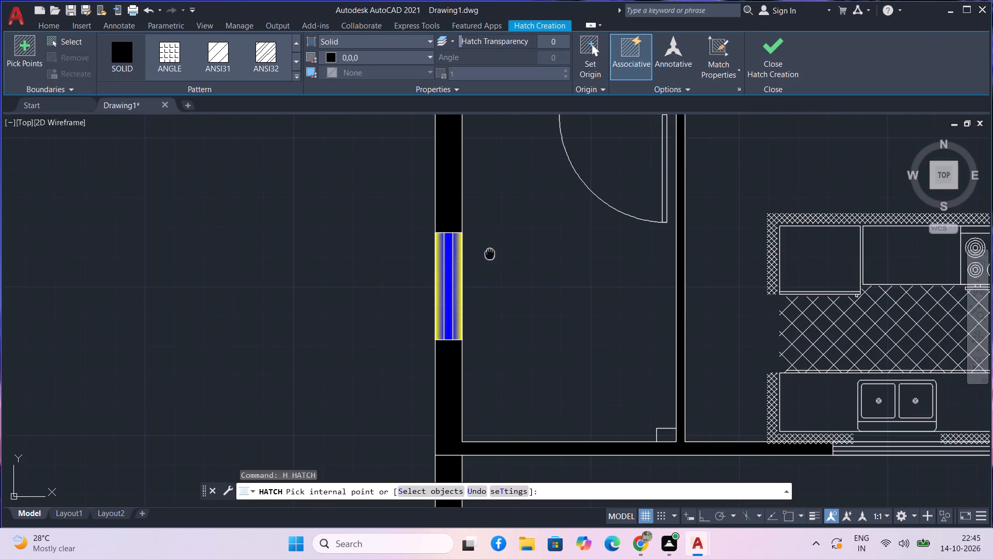
middle_click_drag(490, 257, 472, 490)
scroll(462, 401, "down", 2)
scroll(472, 247, "down", 1)
middle_click_drag(472, 247, 464, 329)
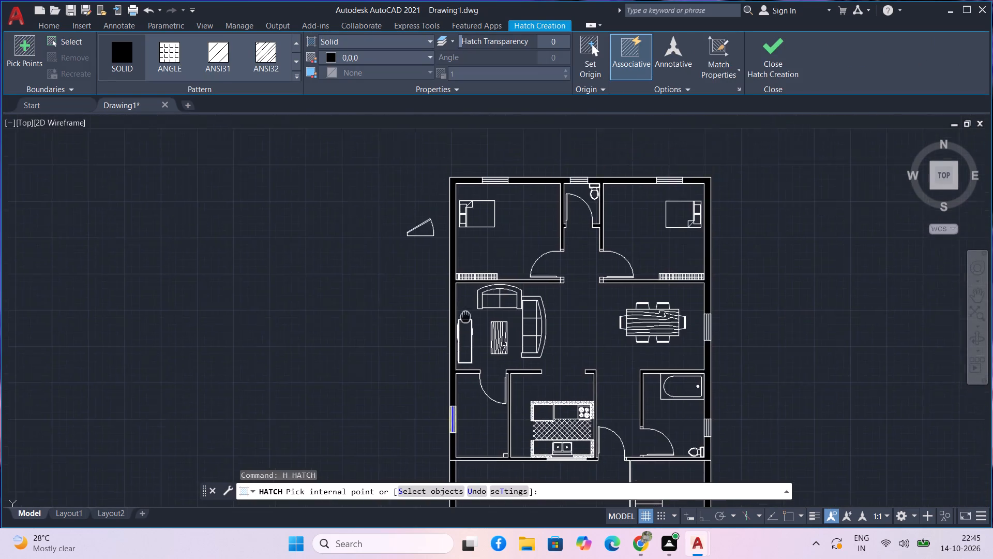
middle_click_drag(464, 329, 459, 361)
scroll(493, 241, "up", 3)
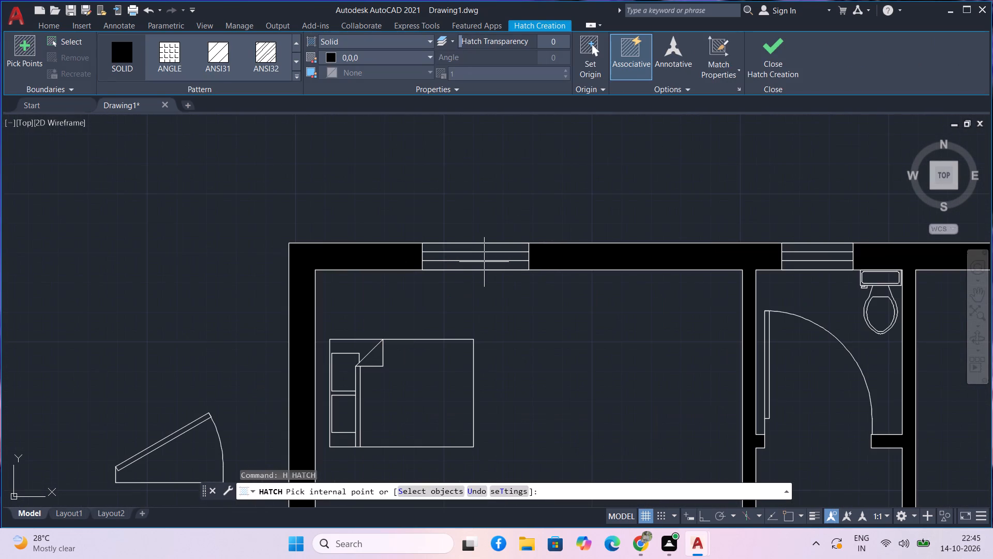
left_click(294, 76)
scroll(273, 97, "down", 5)
scroll(229, 175, "down", 2)
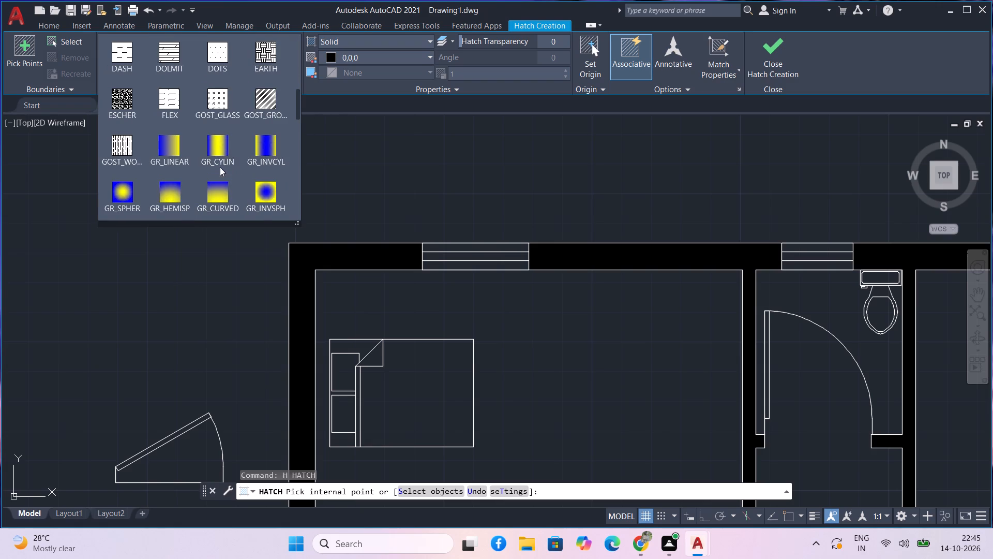
left_click(259, 152)
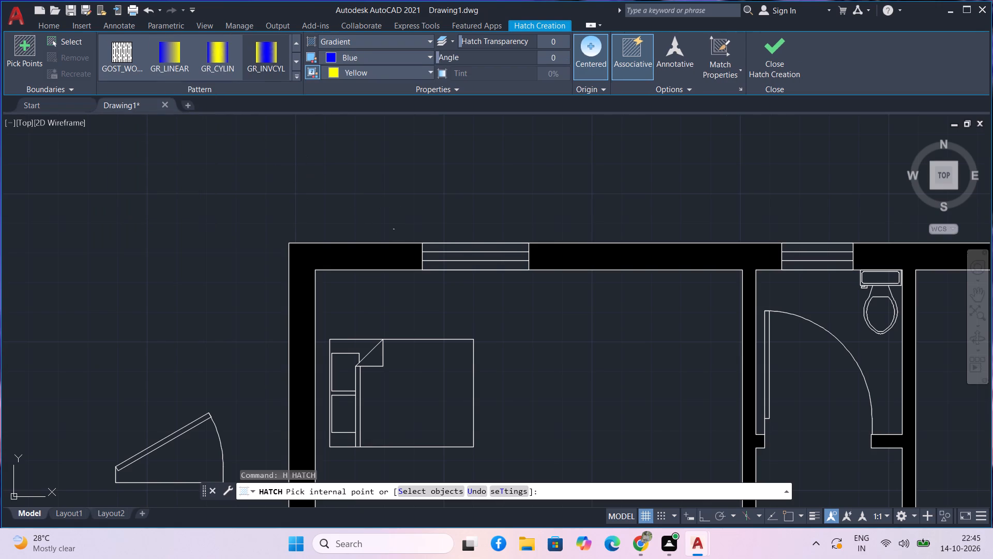
scroll(448, 243, "up", 2)
left_click(459, 252)
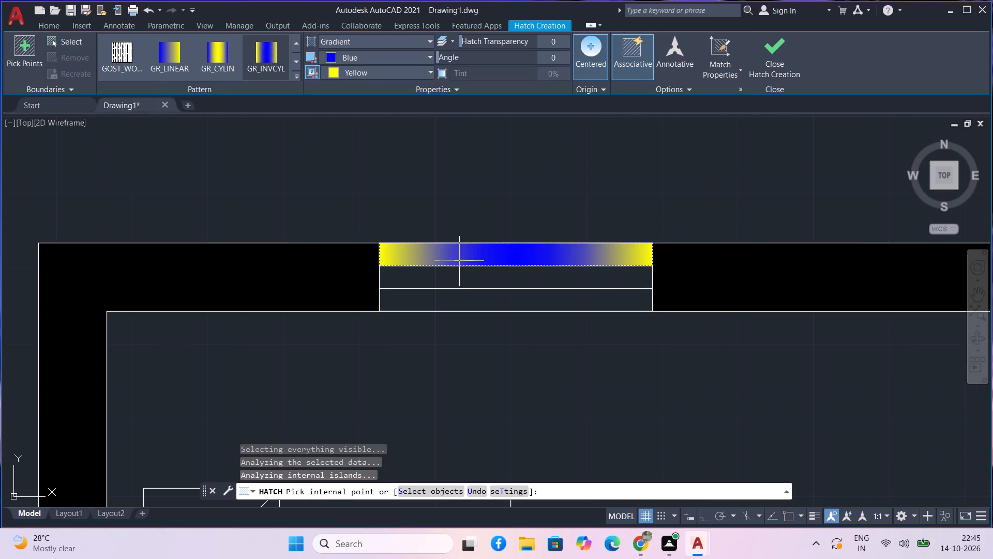
left_click(473, 277)
left_click(477, 306)
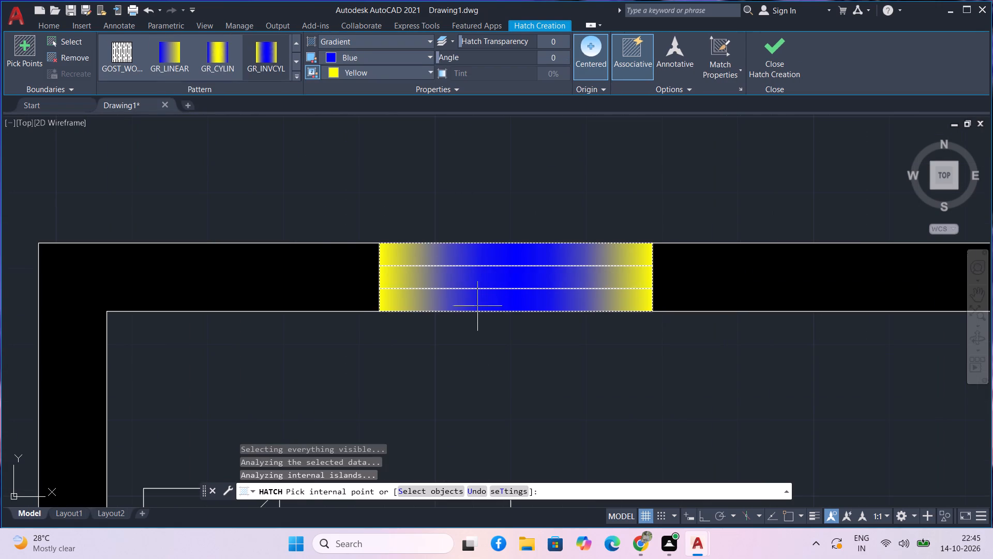
key("space")
Hatch the three strips of the toilet window between the bedrooms with the blue-yellow GR_INVCYL gradient and end the hatch.
scroll(477, 306, "down", 3)
middle_click_drag(478, 326, 277, 277)
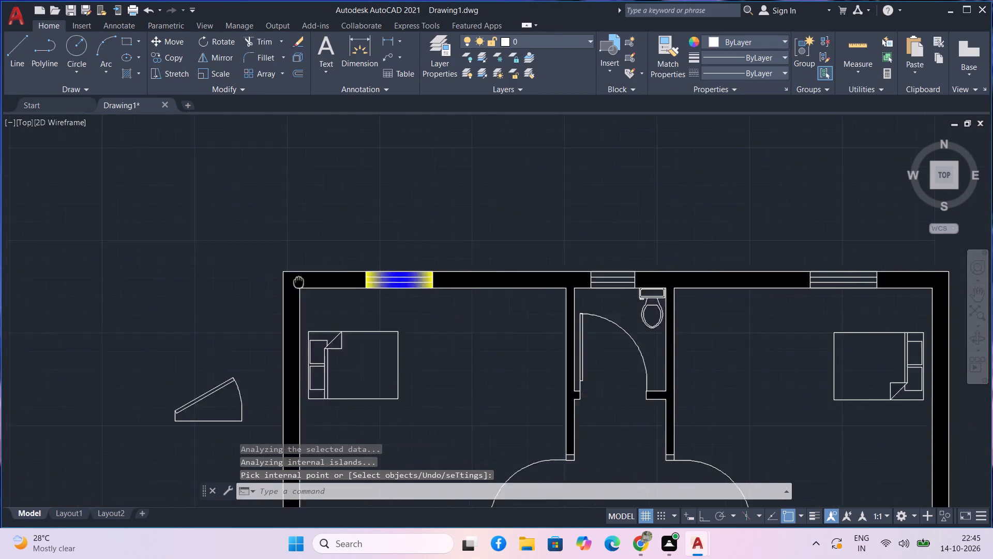
middle_click_drag(277, 277, 174, 263)
type("h")
key("space")
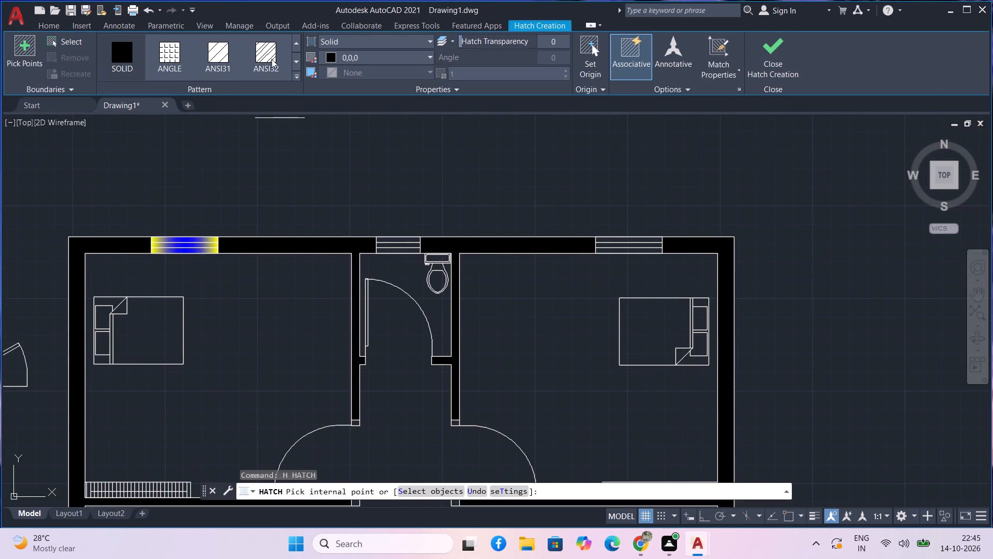
scroll(269, 64, "down", 4)
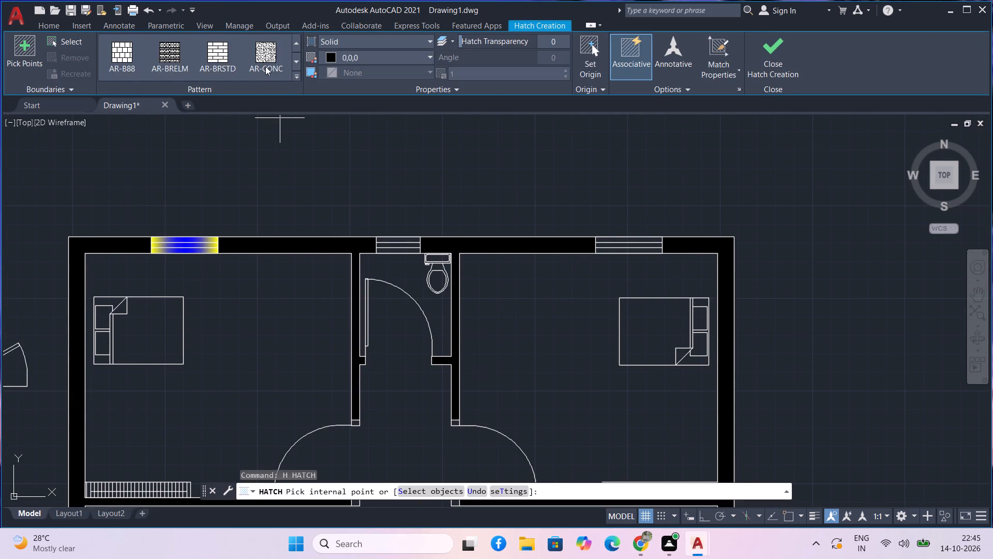
scroll(265, 66, "down", 6)
scroll(259, 55, "up", 1)
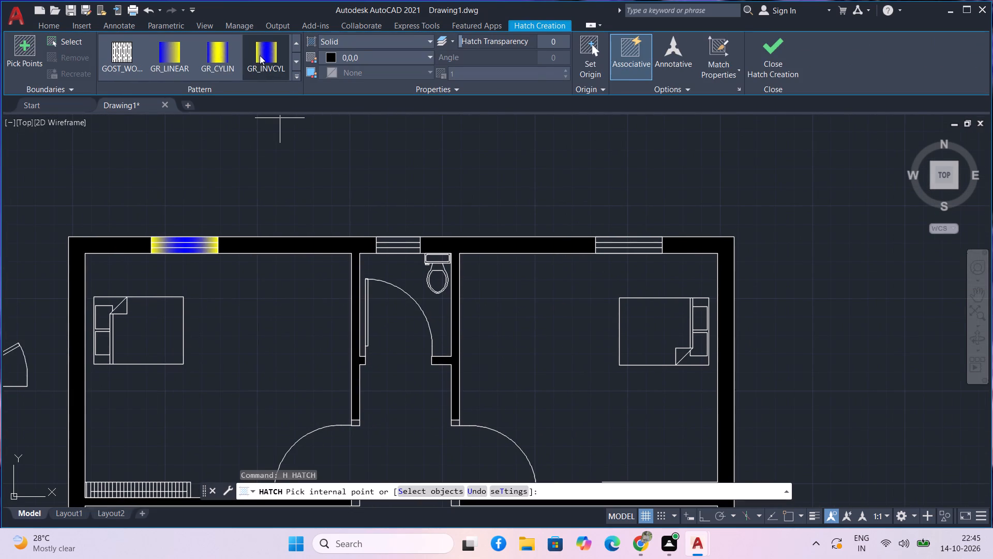
left_click(260, 55)
scroll(399, 235, "up", 3)
left_click(395, 242)
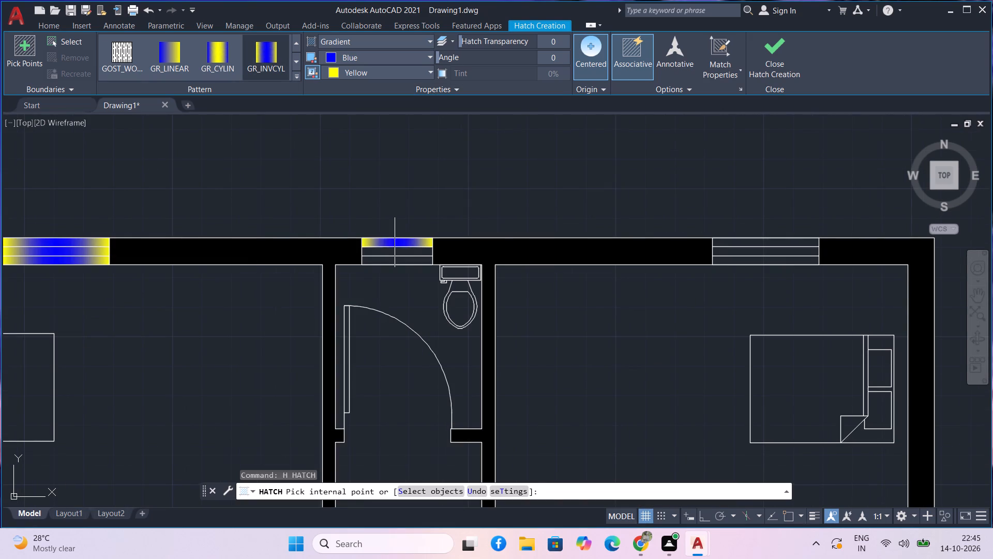
left_click(398, 254)
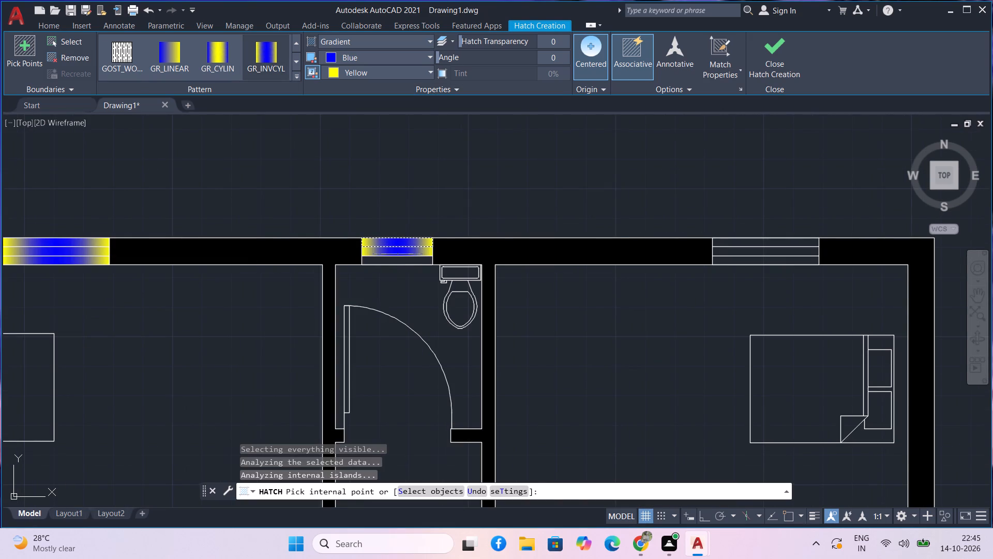
left_click(398, 261)
scroll(464, 259, "down", 1)
key("c")
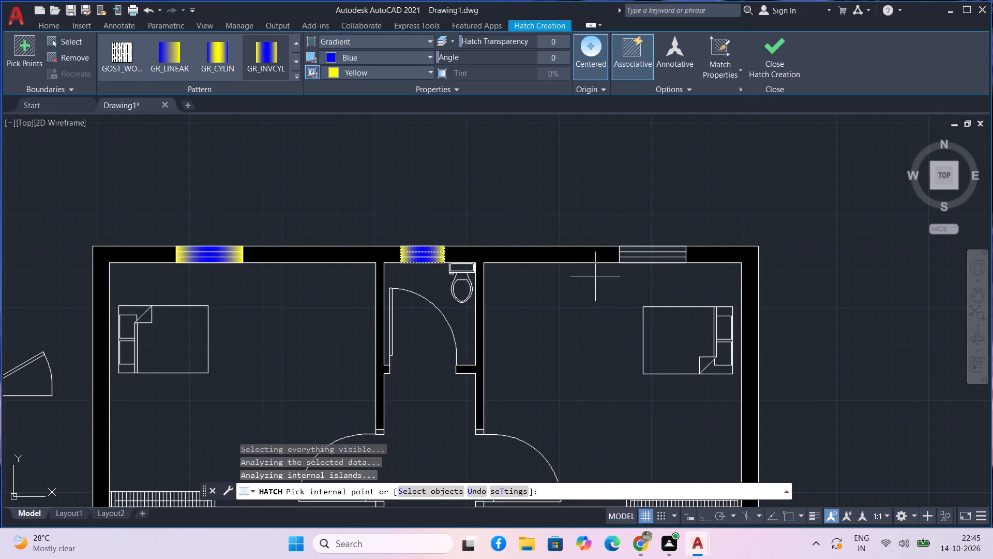
key("Escape")
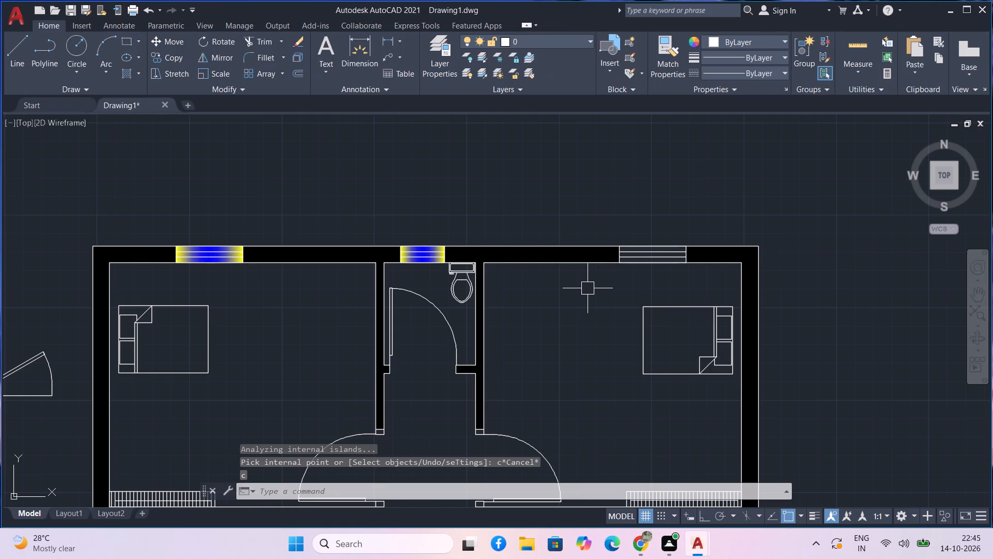
Hatch the three strips of the right bedroom's window in the upper outer wall with the blue-yellow GR_INVCYL gradient.
type("h")
key("space")
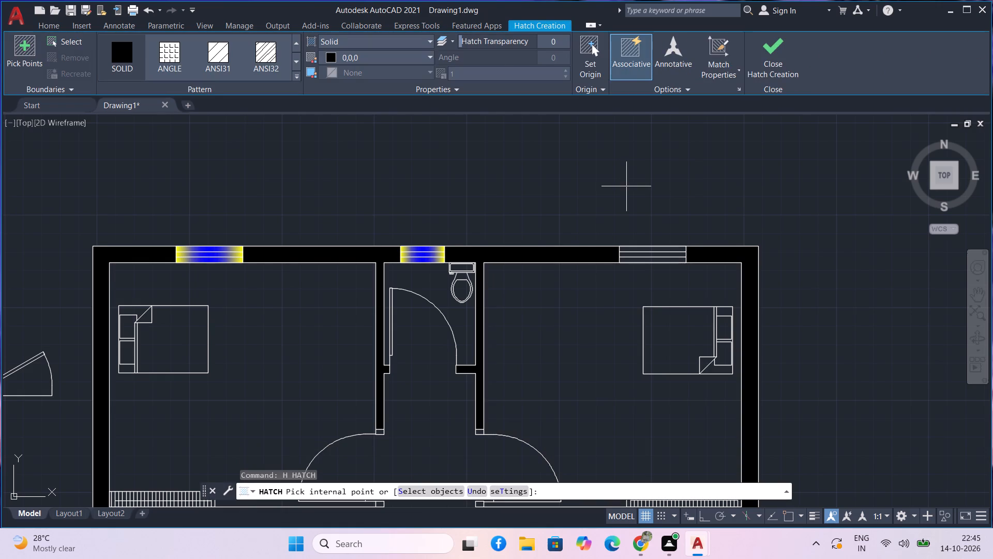
triple_click(294, 77)
scroll(227, 127, "down", 6)
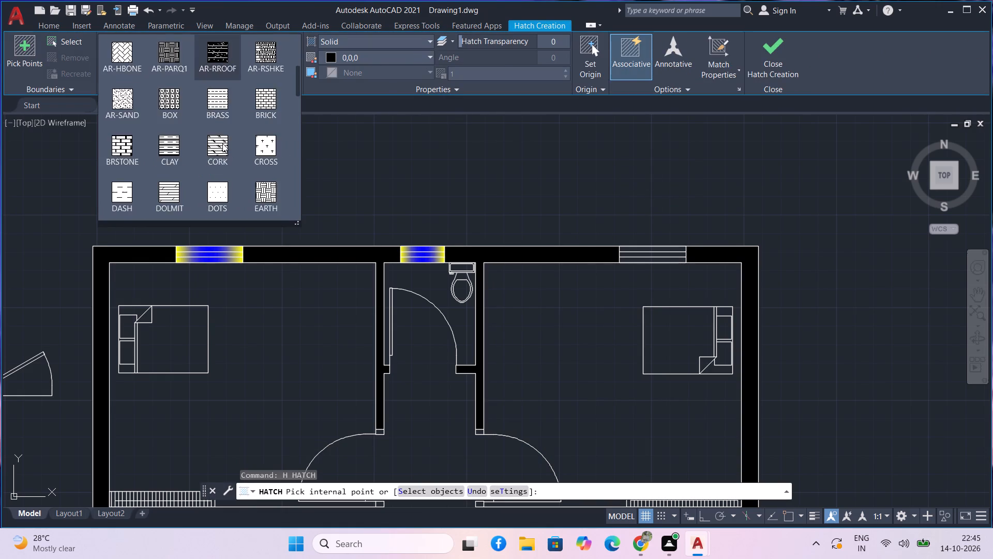
scroll(222, 143, "down", 4)
left_click(278, 101)
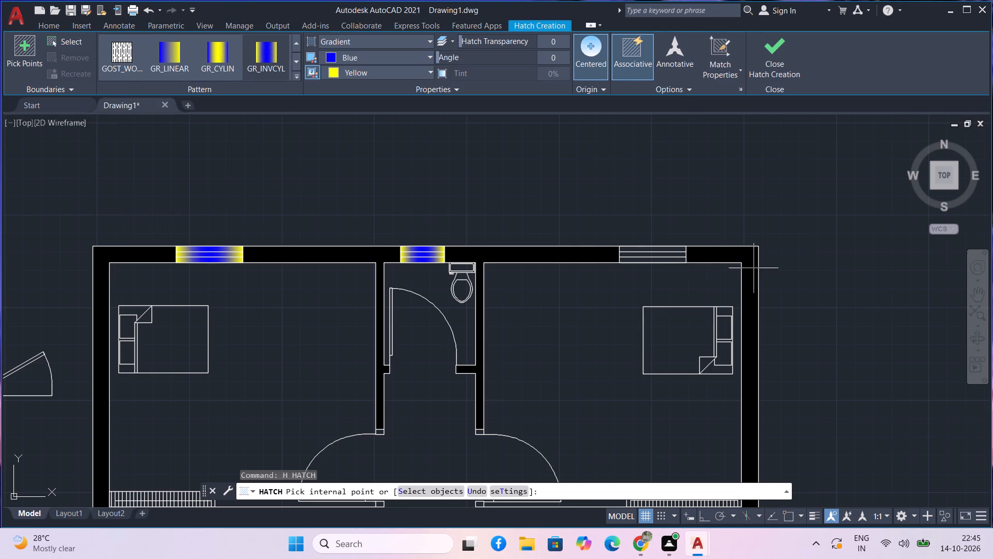
scroll(642, 241, "up", 4)
left_click(654, 272)
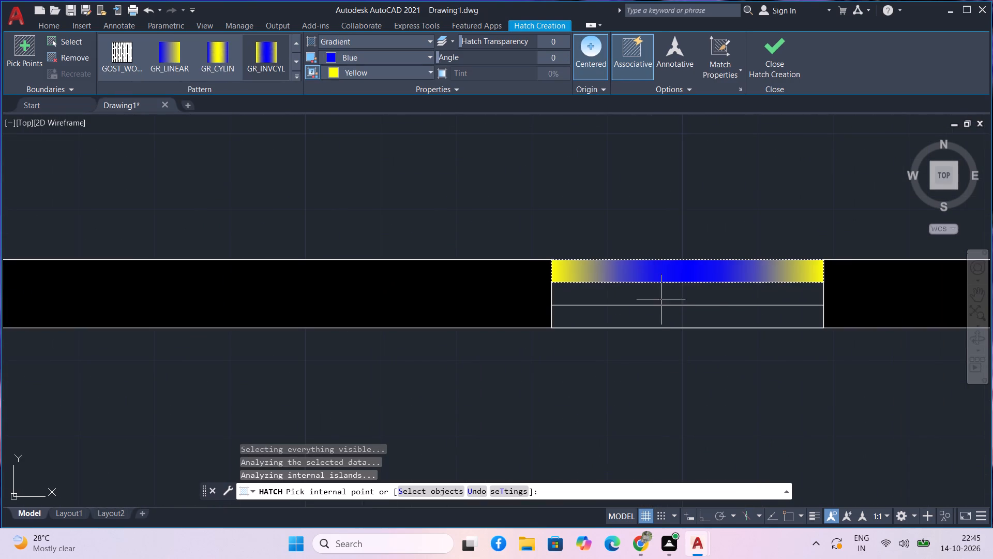
left_click(661, 300)
left_click(666, 325)
scroll(666, 323, "down", 3)
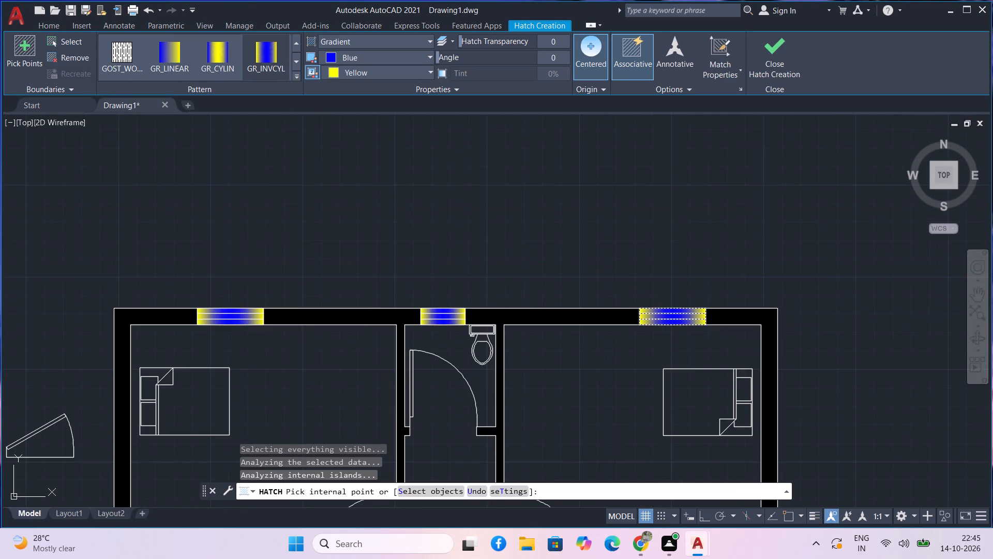
middle_click_drag(698, 376, 589, 289)
key("space")
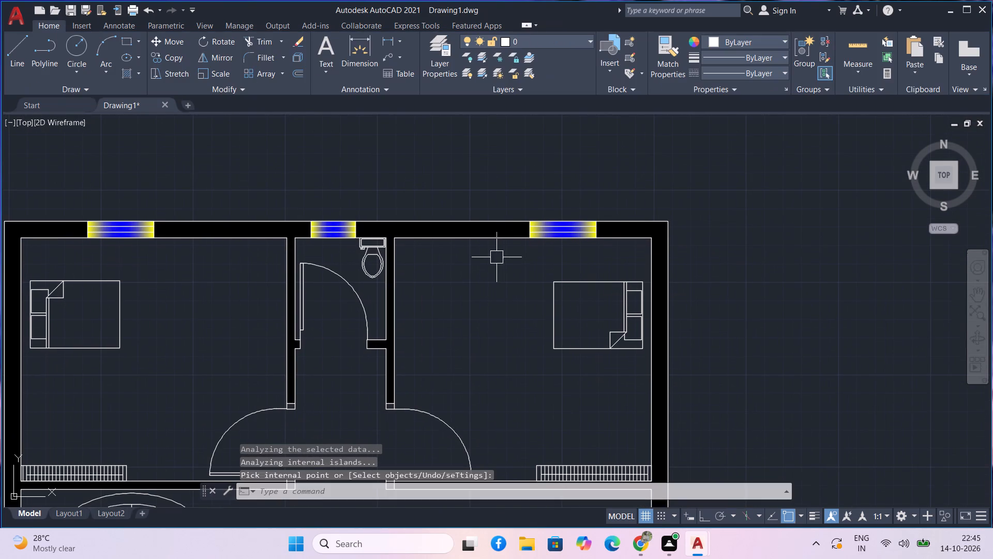
Hatch the three strips of the dining area window in the outer wall with the blue-yellow GR_INVCYL gradient.
type("h")
key("space")
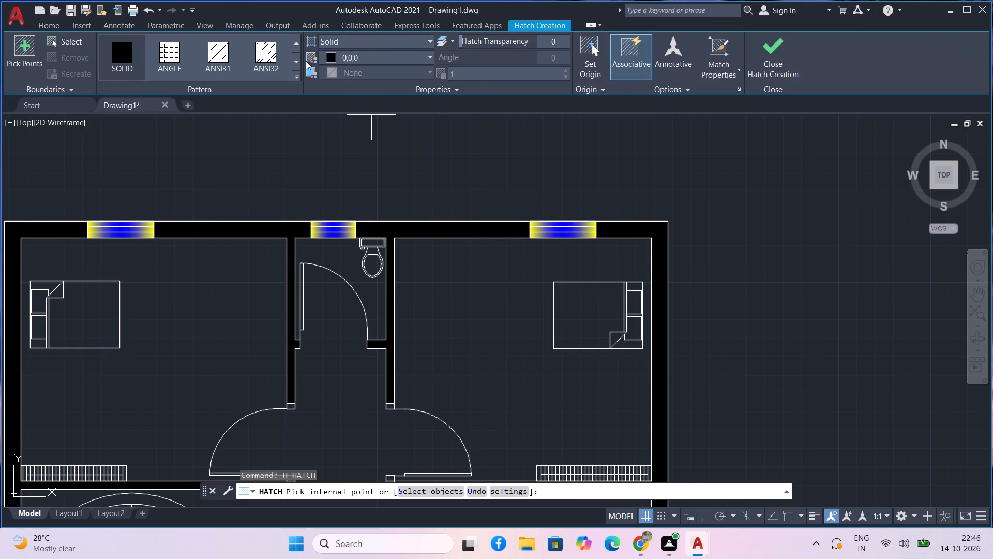
left_click(292, 76)
scroll(270, 73, "down", 5)
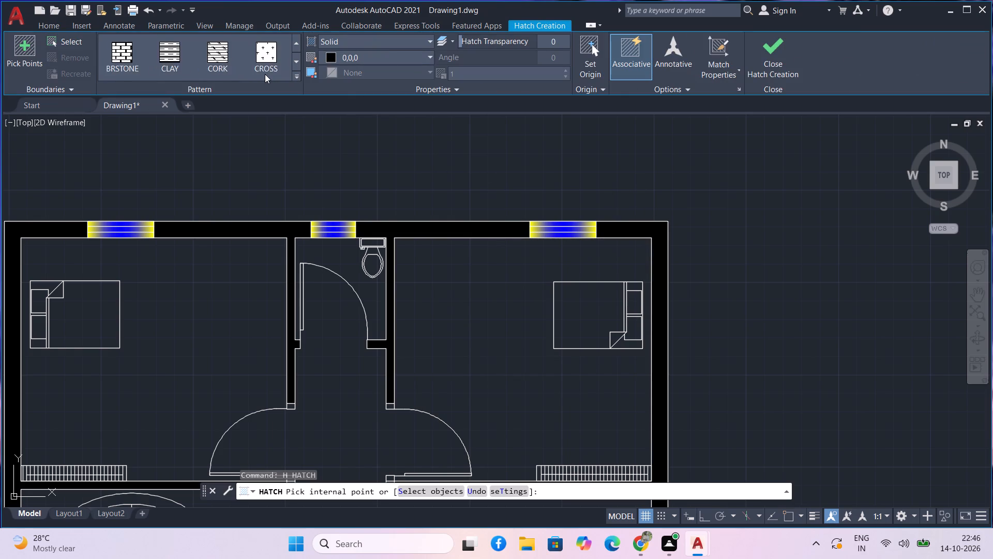
scroll(265, 74, "down", 5)
scroll(260, 63, "up", 1)
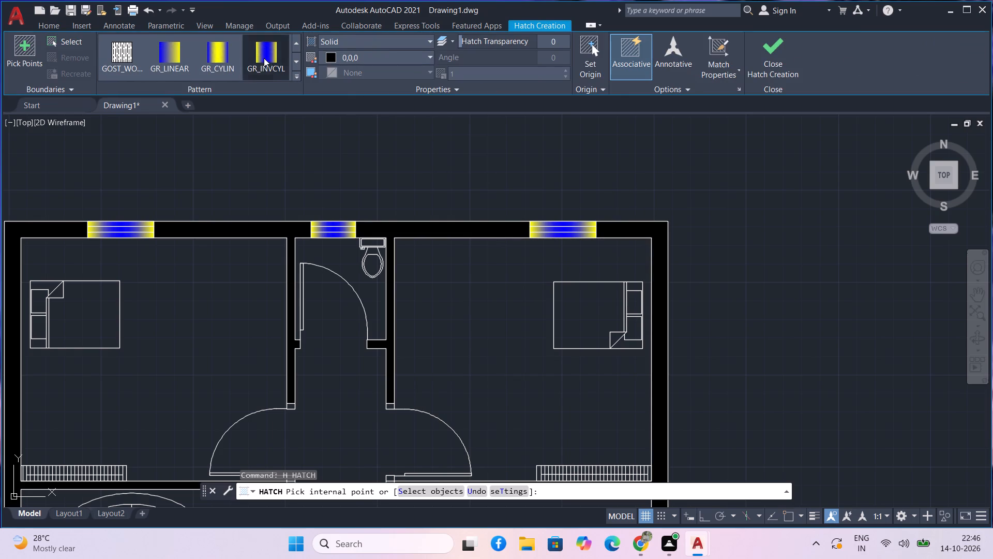
left_click(264, 58)
scroll(328, 126, "down", 2)
middle_click_drag(617, 330, 617, 284)
scroll(483, 271, "up", 4)
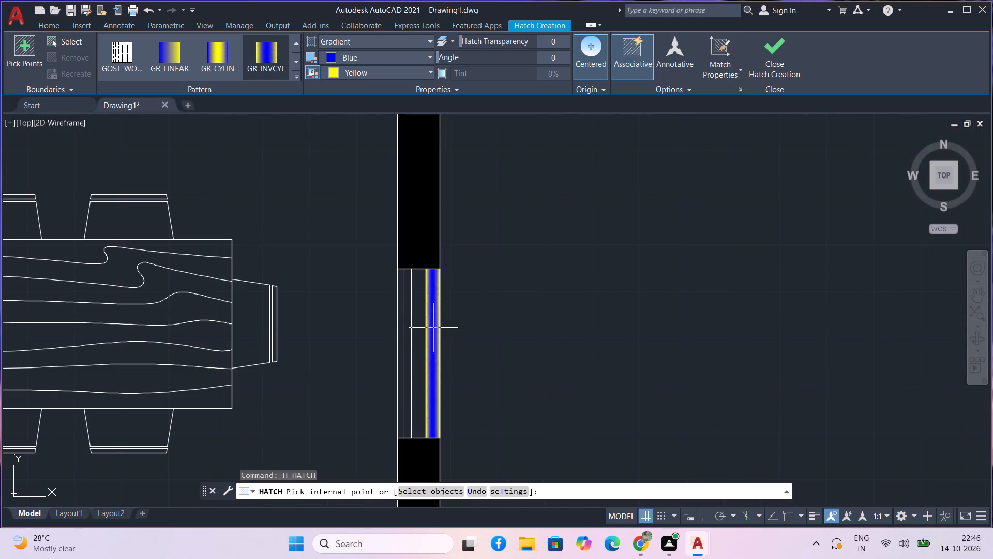
left_click(433, 328)
left_click(417, 340)
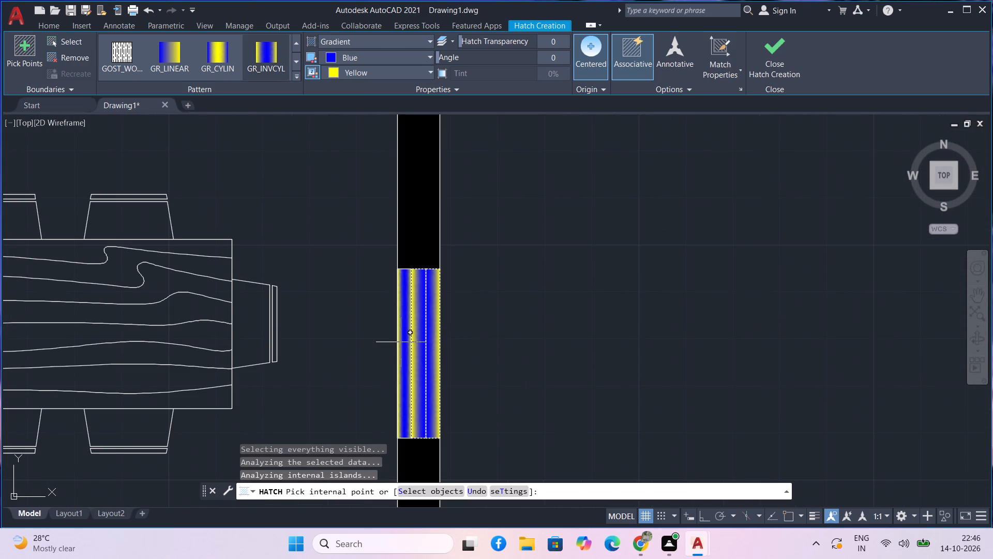
left_click(402, 342)
key("space")
Hatch the three strips of the bathroom window in the outer wall with the blue-yellow GR_LINEAR gradient.
scroll(408, 335, "down", 2)
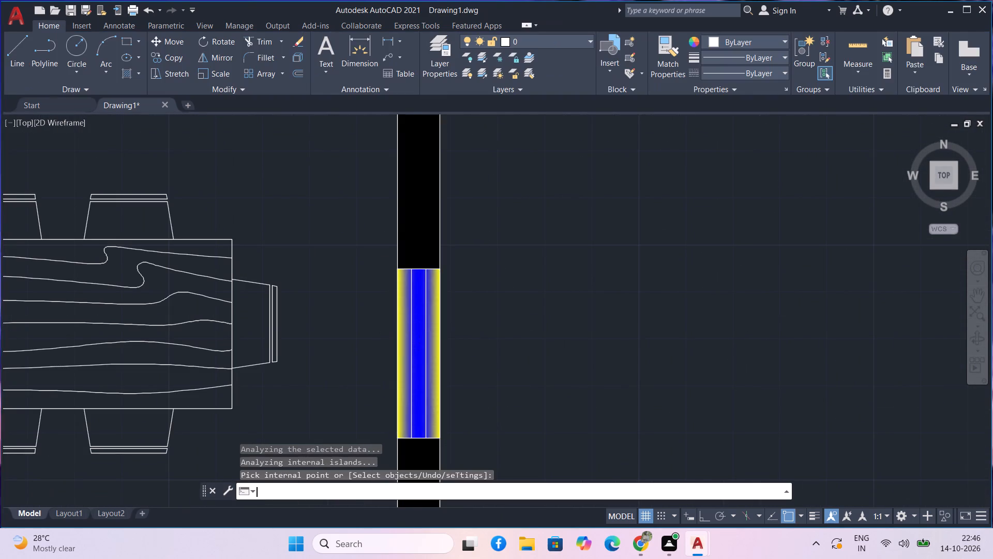
middle_click_drag(431, 371, 470, 302)
scroll(474, 318, "down", 1)
middle_click_drag(487, 371, 505, 301)
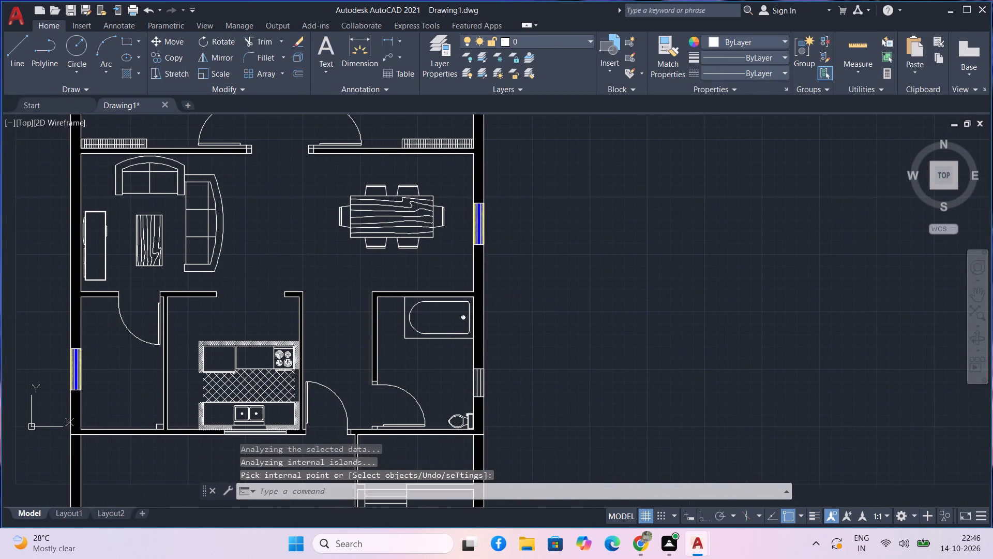
type("h")
key("space")
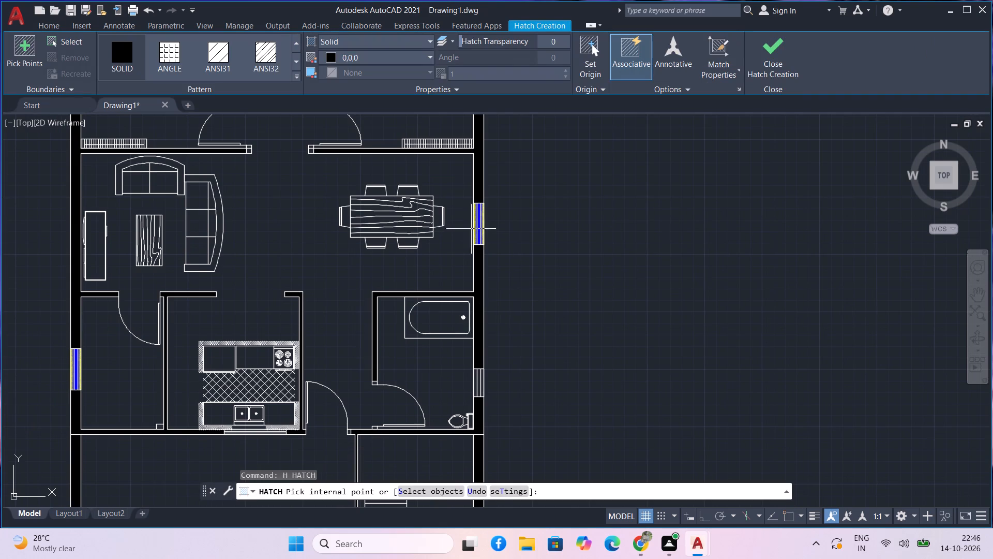
triple_click(295, 73)
scroll(259, 116, "down", 9)
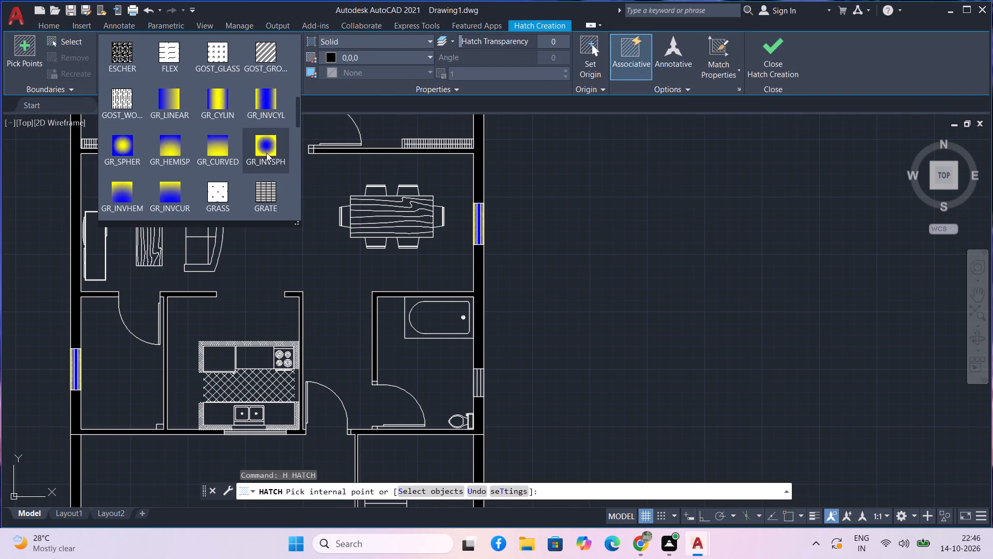
left_click(179, 97)
scroll(348, 284, "down", 1)
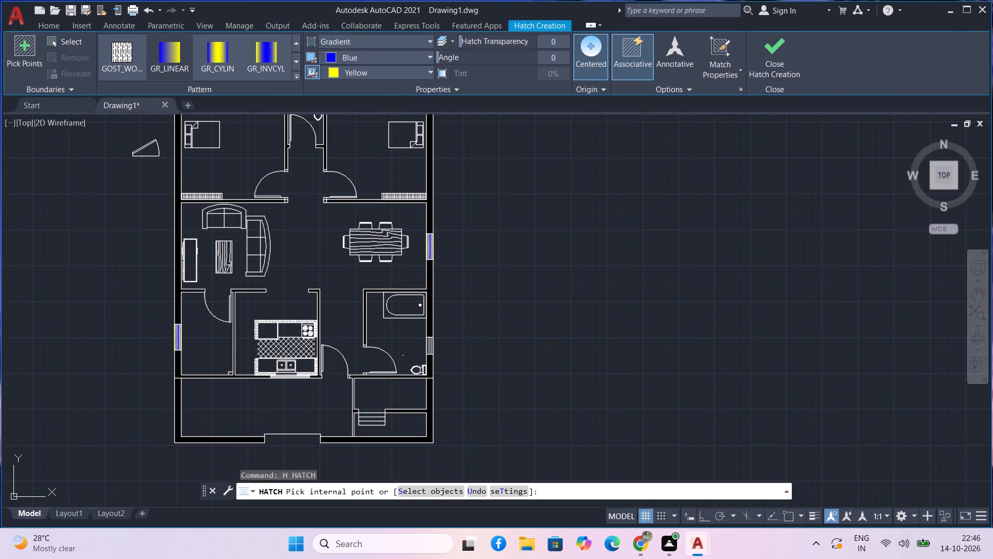
scroll(417, 354, "up", 3)
left_click(433, 346)
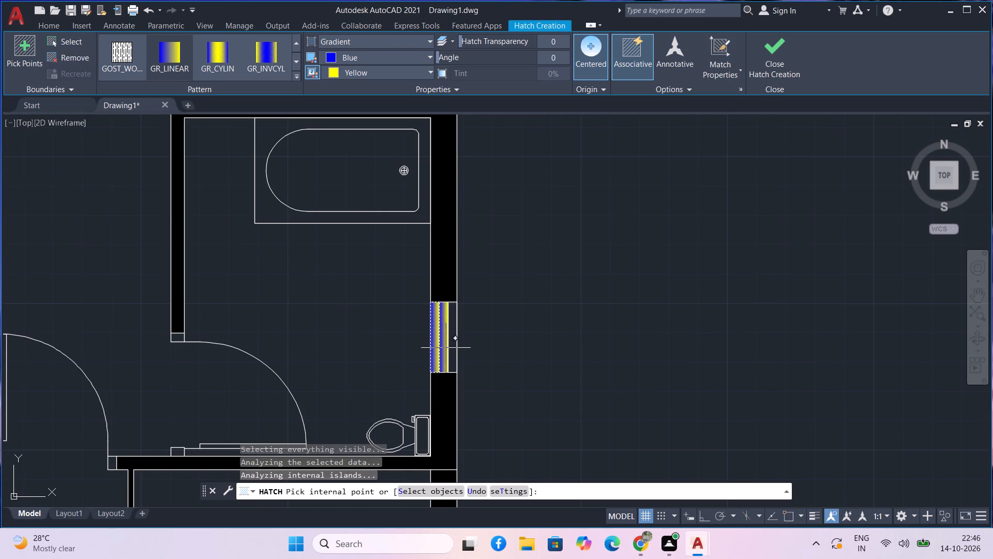
left_click(446, 347)
left_click(455, 346)
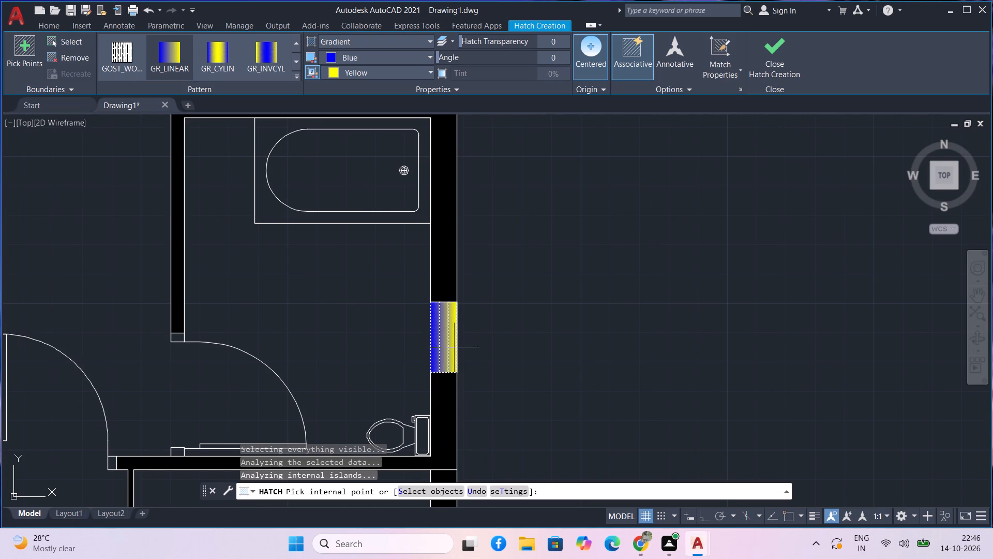
key("space")
Look over the floor plan from the entrance area up to the bedrooms to check the wall and window hatches.
scroll(455, 360, "down", 3)
middle_click_drag(491, 362, 563, 307)
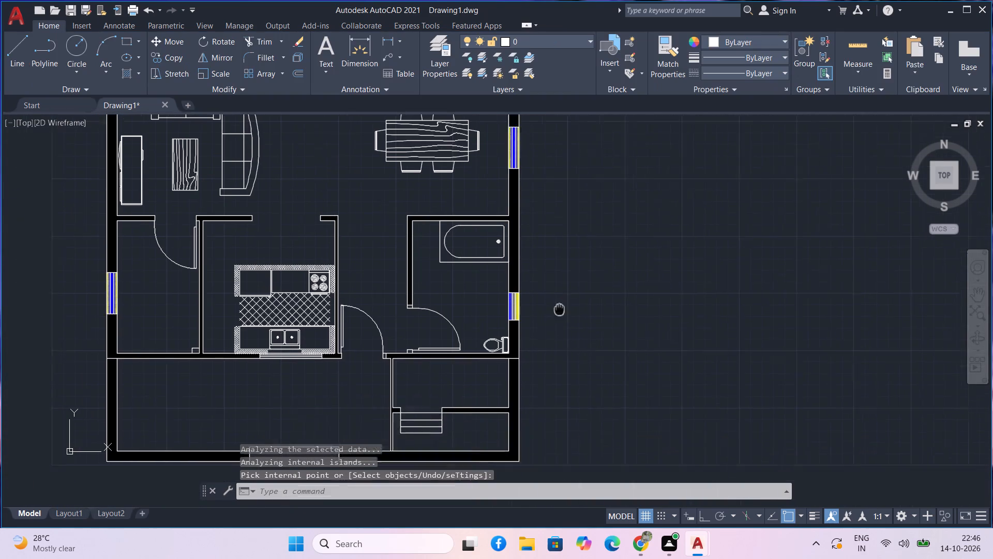
middle_click_drag(563, 307, 577, 299)
middle_click_drag(584, 311, 696, 311)
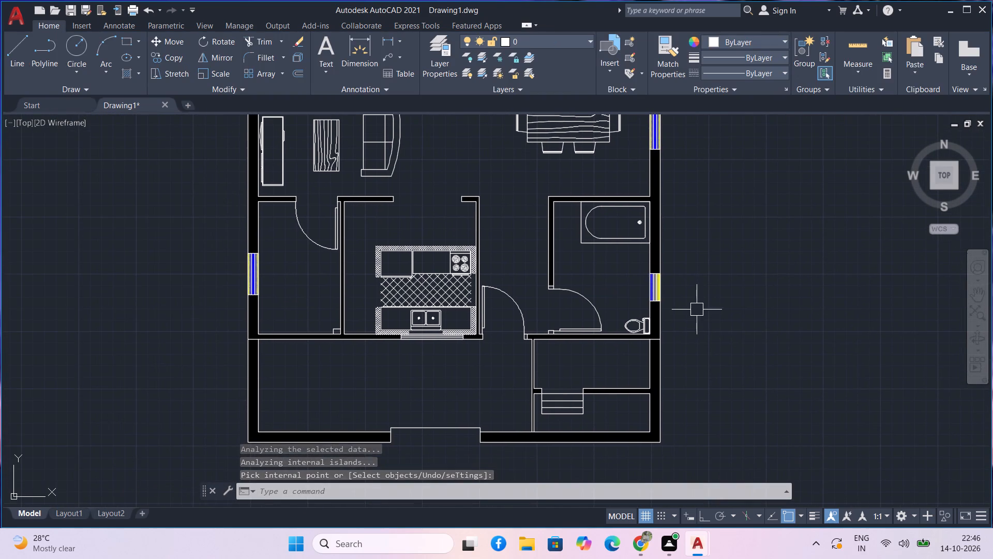
scroll(616, 395, "up", 2)
middle_click_drag(560, 345, 595, 323)
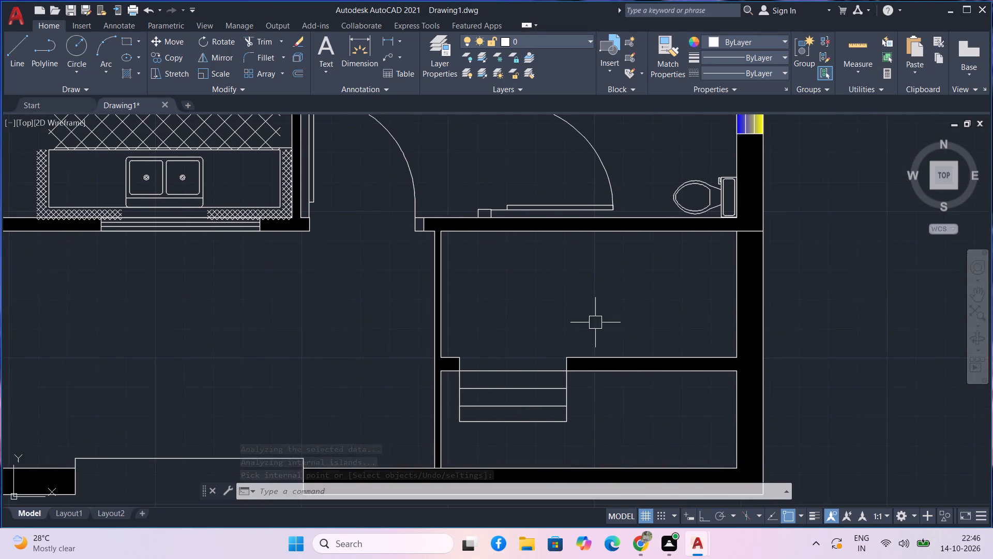
scroll(595, 322, "down", 2)
middle_click_drag(595, 319, 621, 331)
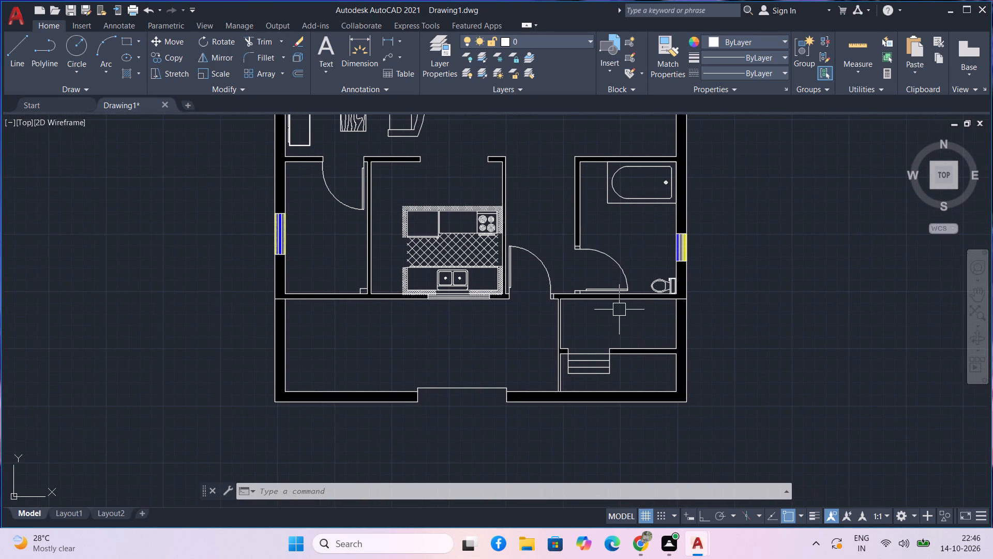
middle_click_drag(619, 310, 631, 329)
middle_click_drag(435, 356, 449, 416)
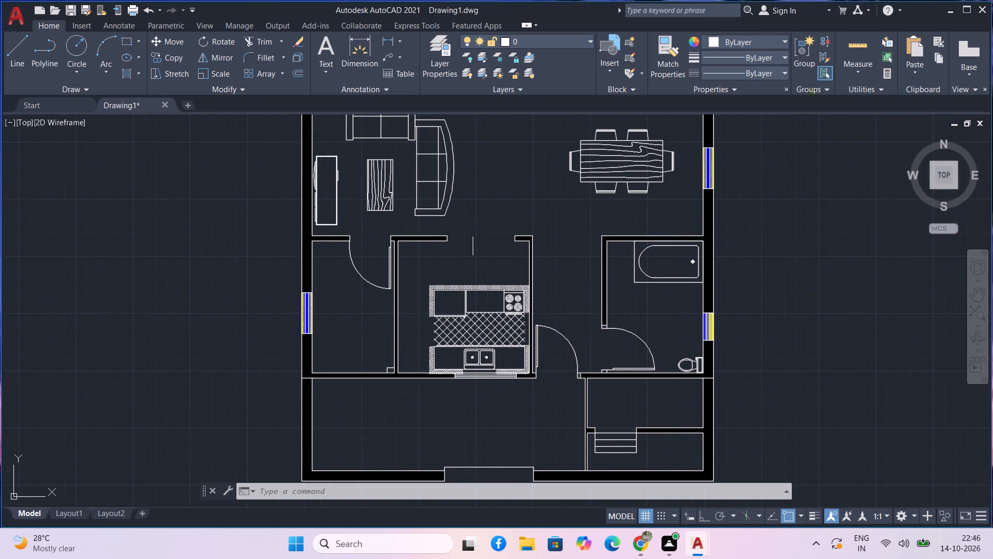
middle_click_drag(473, 232, 462, 357)
middle_click_drag(476, 284, 462, 351)
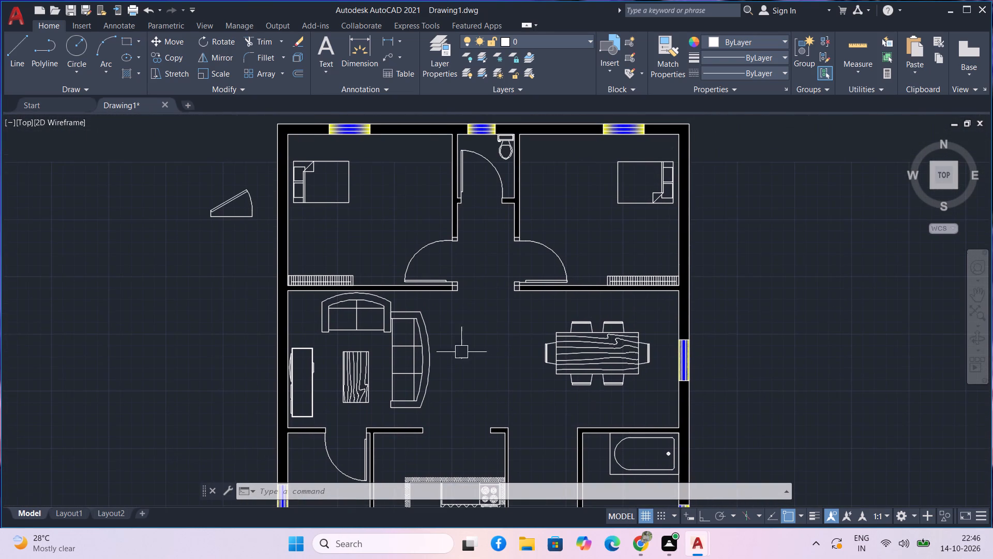
middle_click_drag(482, 282, 476, 312)
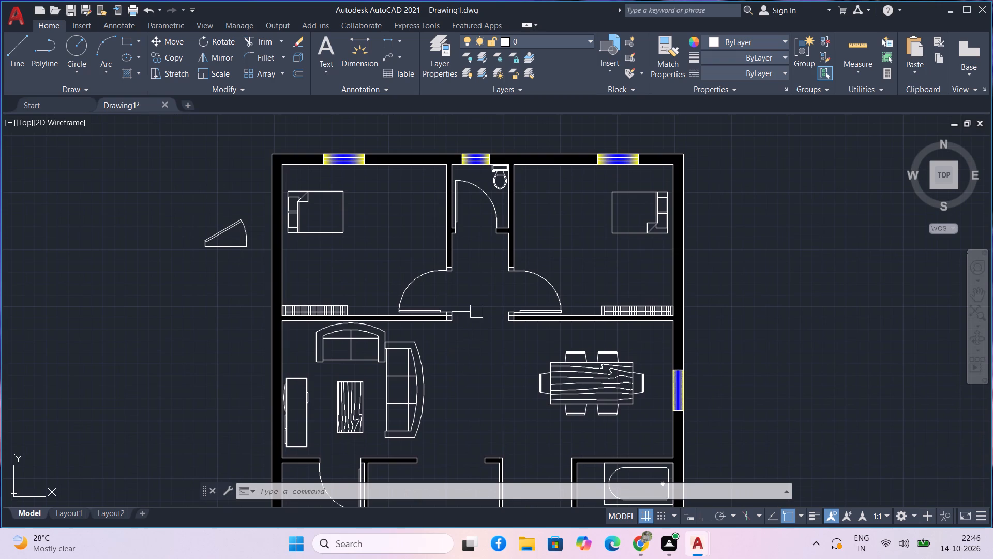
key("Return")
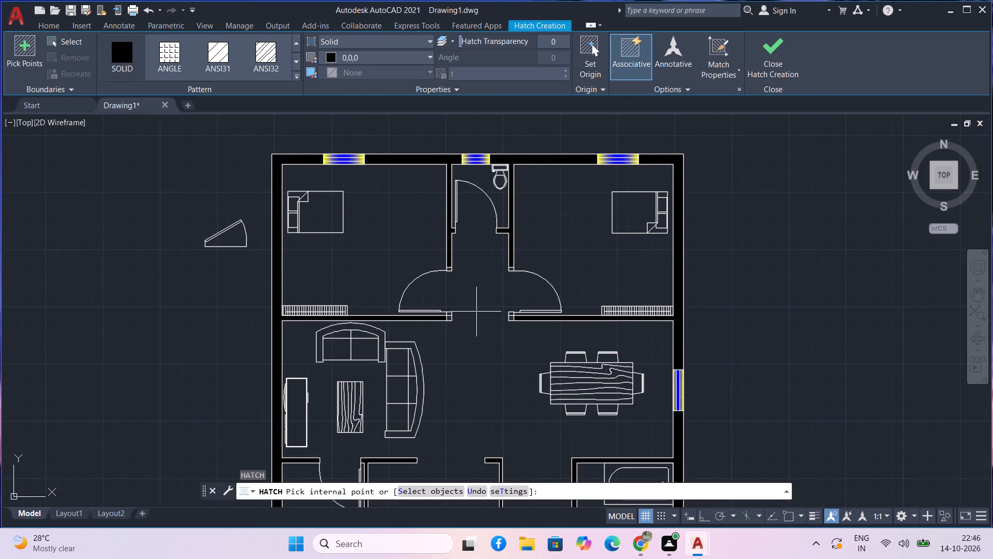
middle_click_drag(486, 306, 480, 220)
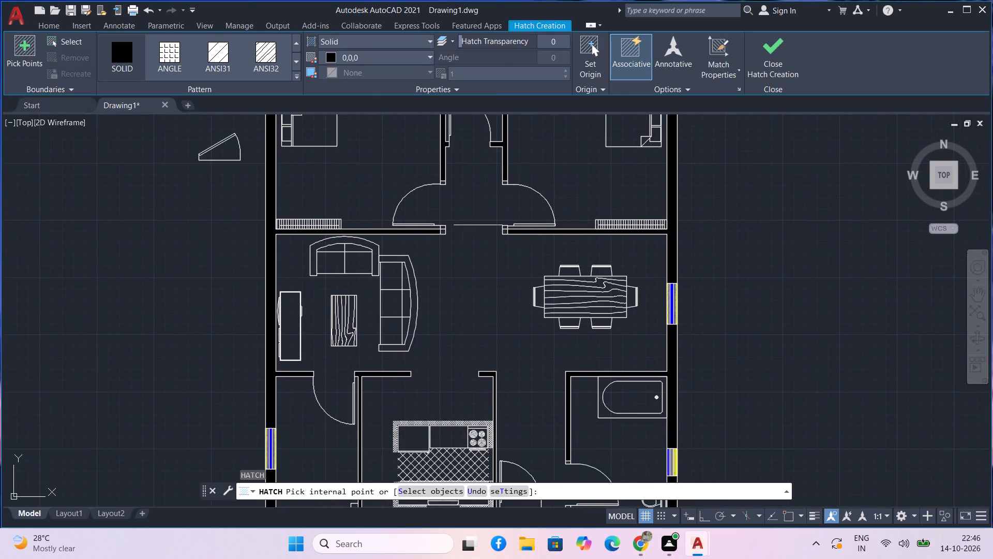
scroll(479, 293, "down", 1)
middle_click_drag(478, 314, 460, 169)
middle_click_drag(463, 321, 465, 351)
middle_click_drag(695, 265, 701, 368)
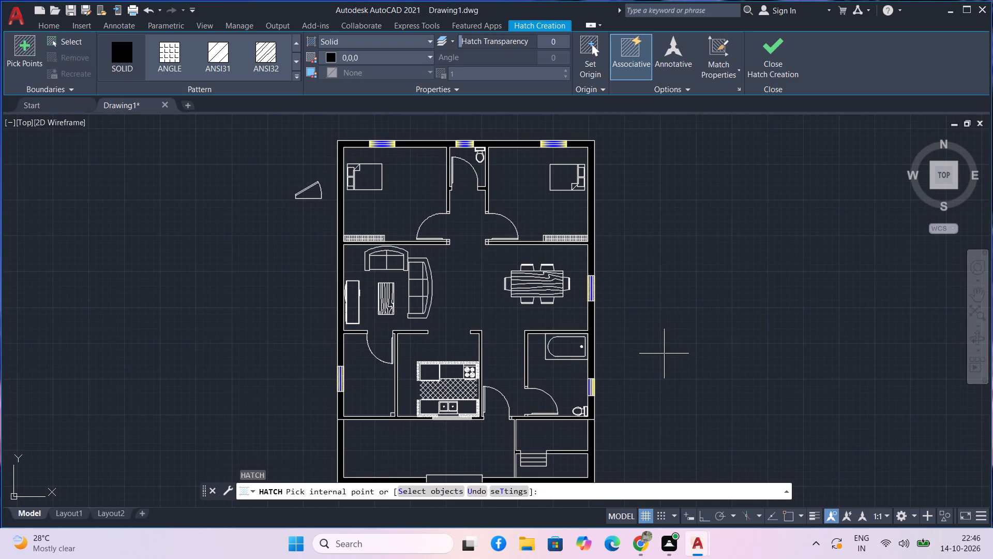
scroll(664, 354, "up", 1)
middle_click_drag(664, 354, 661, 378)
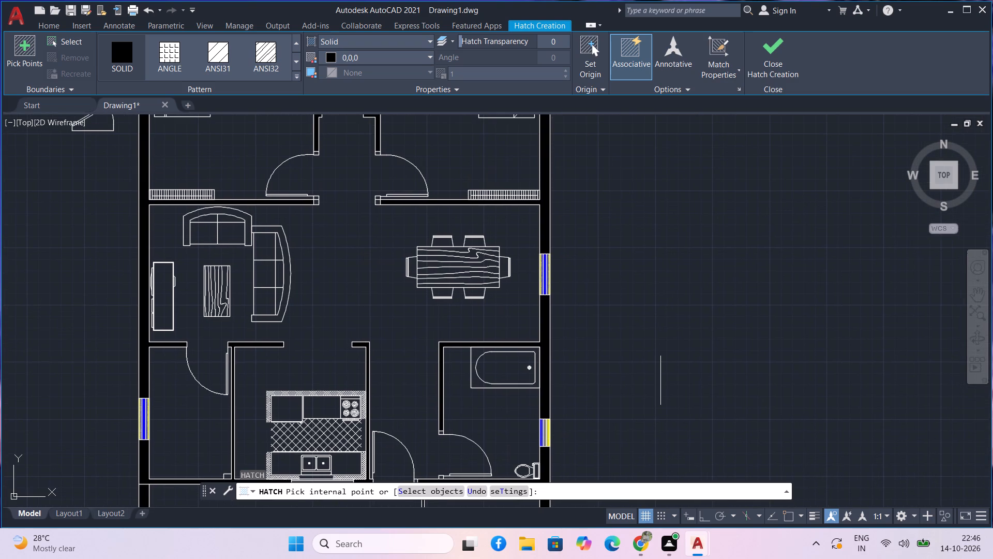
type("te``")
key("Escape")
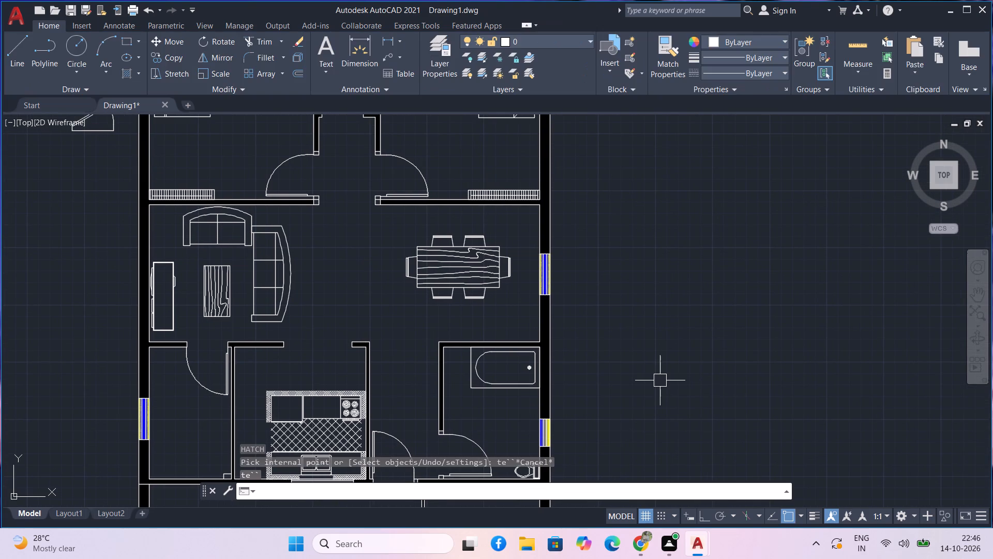
Add a horizontal single-line text label BED ROOM 1 in the empty space outside the dining area's outer wall, with Ortho on.
type("text")
key("space")
middle_click(639, 349)
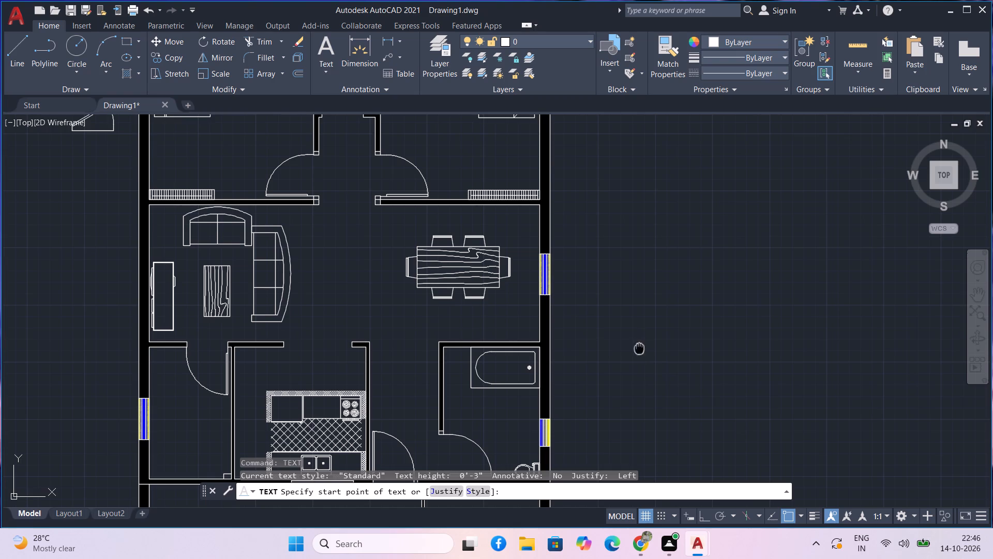
middle_click_drag(626, 367, 628, 399)
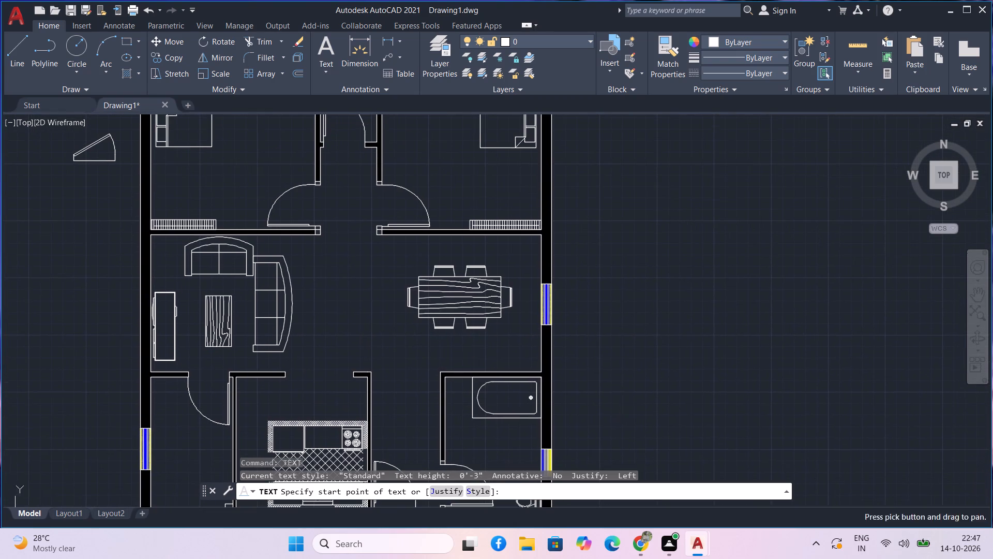
scroll(603, 281, "up", 2)
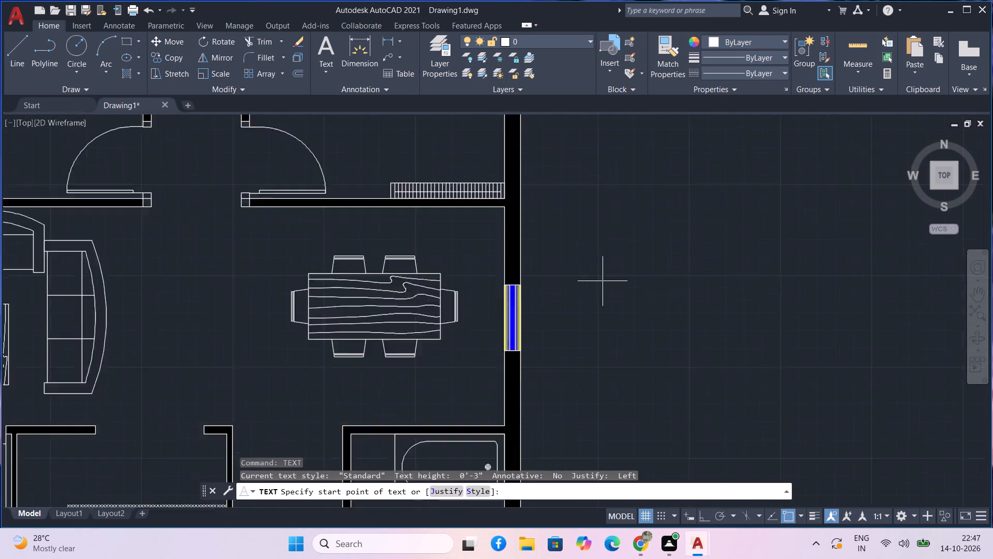
left_click(597, 272)
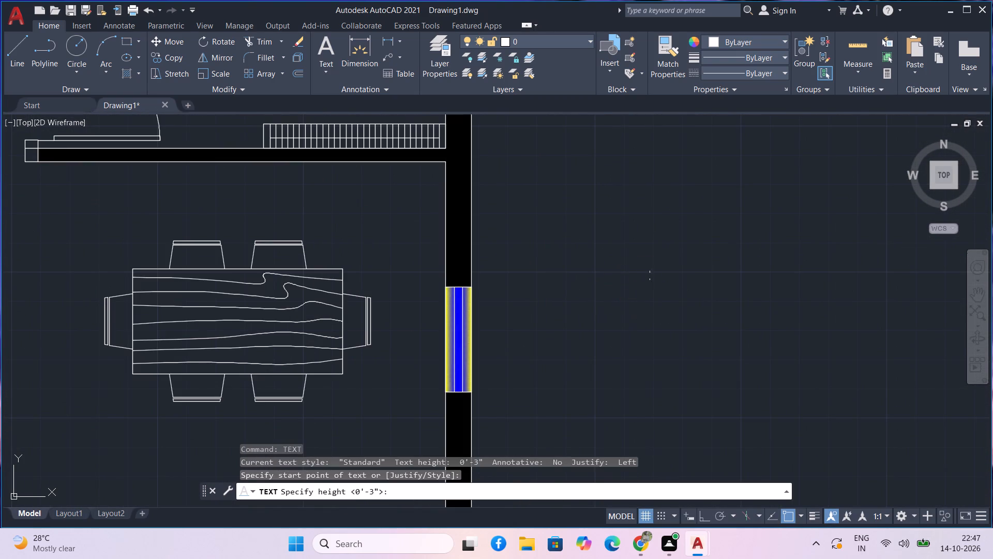
key("F8")
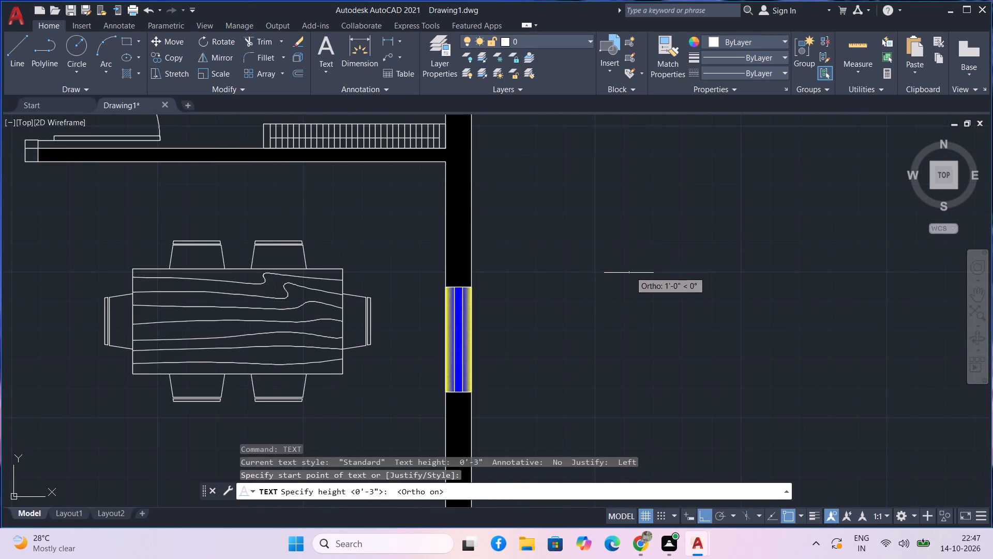
scroll(628, 274, "up", 2)
left_click(577, 276)
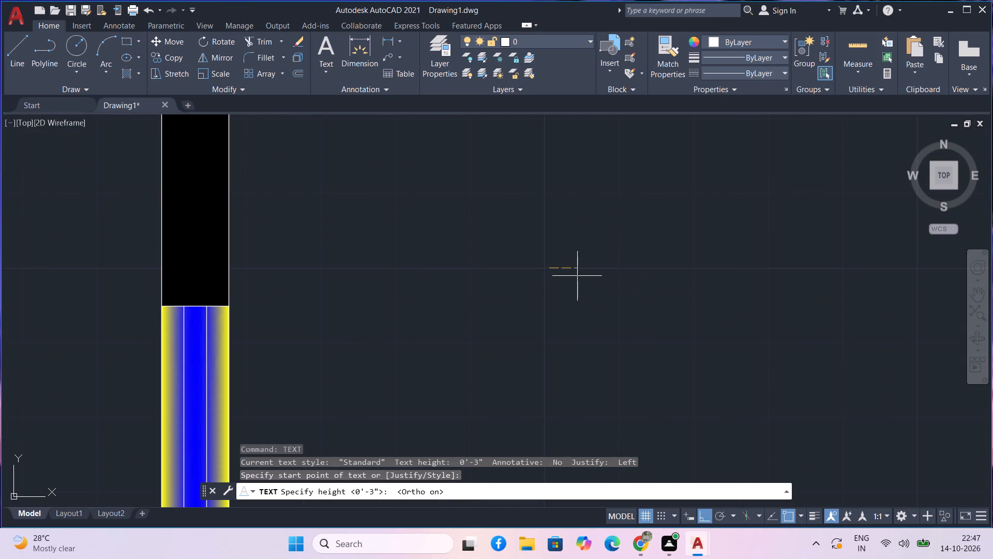
double_click(577, 276)
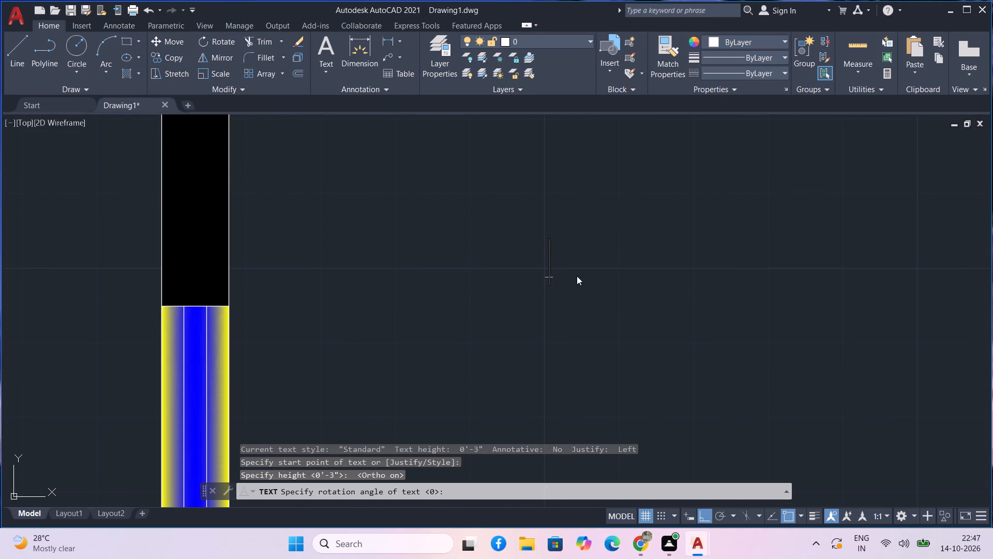
type("BED ROOM 1")
key("space")
scroll(575, 279, "down", 2)
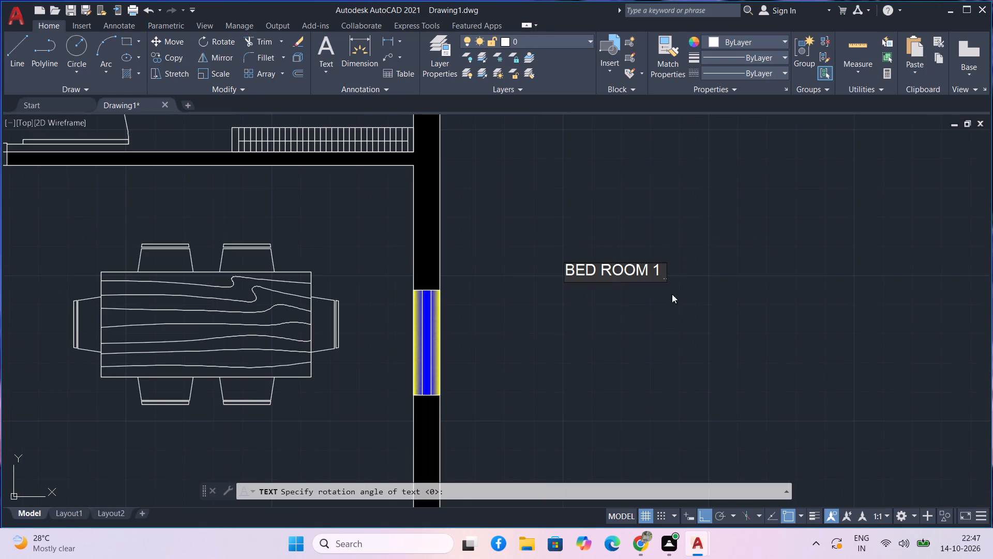
Add a BED ROOM 2 text label beside the BED ROOM 1 label.
left_click(687, 271)
middle_click_drag(687, 271, 632, 337)
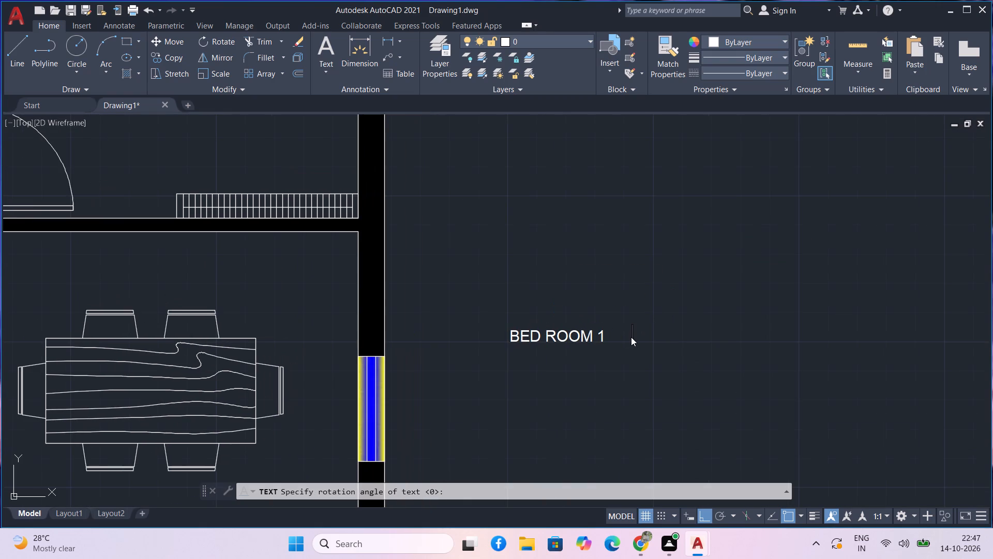
type("BED ROOM 2")
key("space")
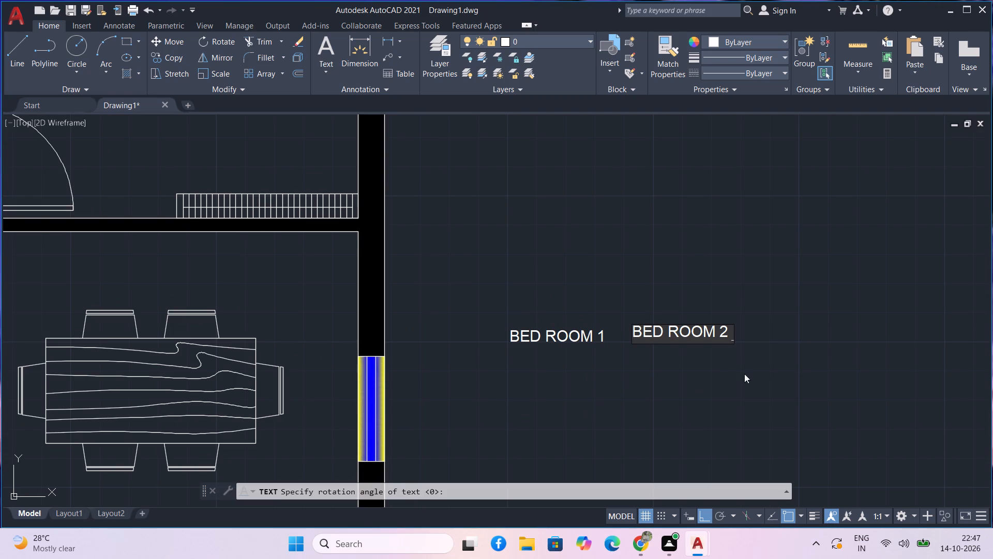
Add a LIVING / DINING text label just below the BED ROOM 2 label.
left_click(651, 390)
scroll(642, 404, "down", 1)
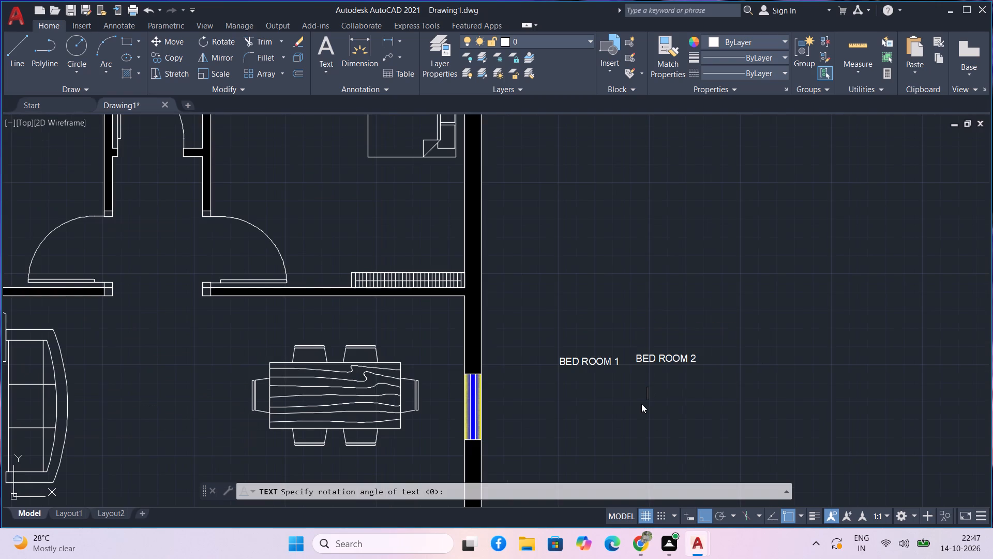
type("LIVING")
key("space")
type("/")
key("space")
type("DINI")
type("NG")
key("space")
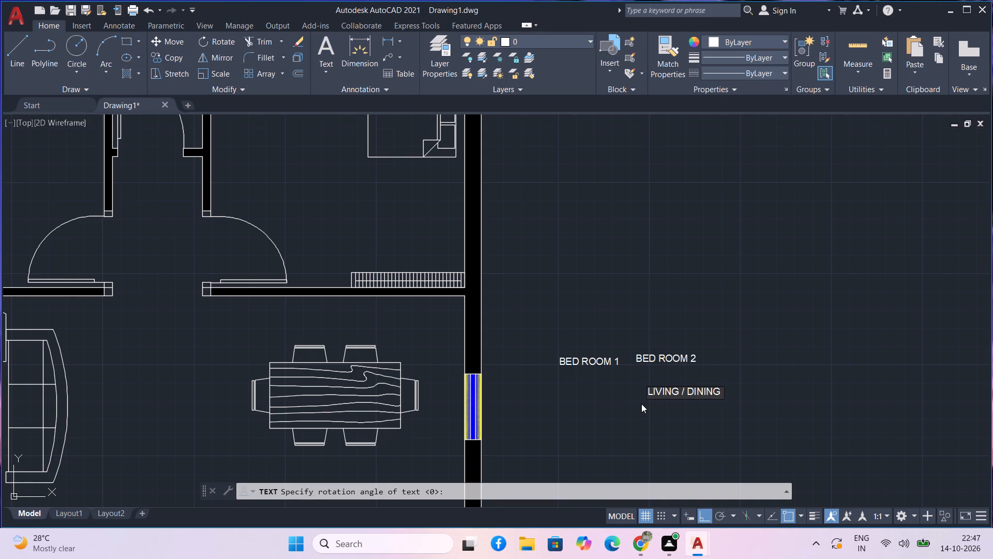
Add a KITCHEN text label below the BED ROOM 1 label, outside the floor plan.
left_click(553, 406)
middle_click_drag(568, 420, 584, 414)
scroll(584, 414, "down", 1)
middle_click_drag(585, 414, 619, 389)
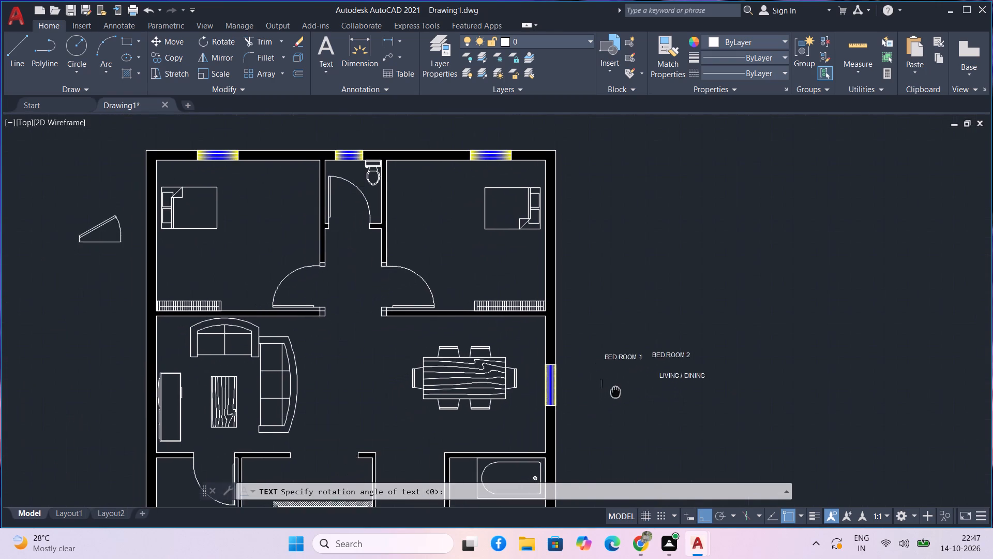
middle_click_drag(619, 389, 645, 332)
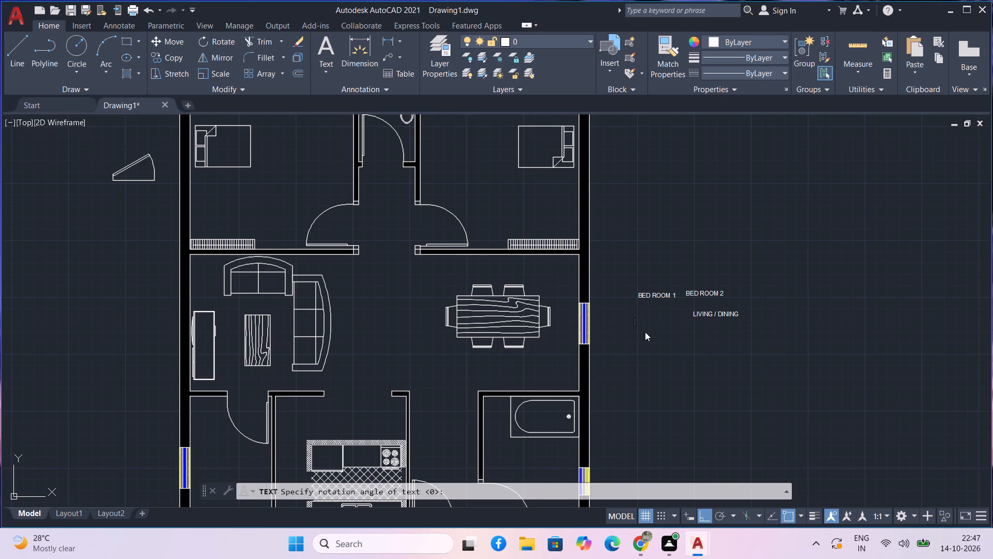
type("KIT")
type("CHRN")
key("space")
scroll(648, 337, "up", 2)
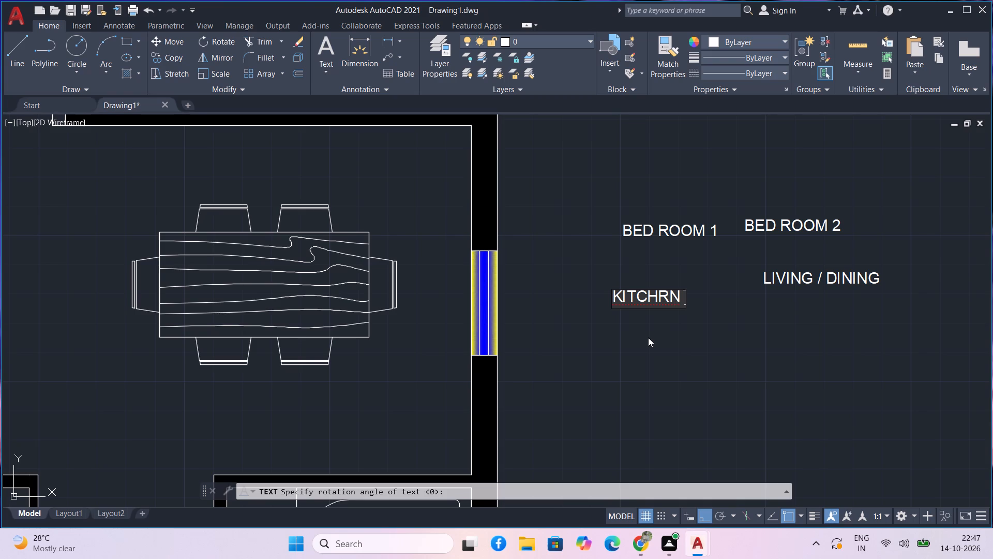
key("BackSpace")
key("BackSpace")
key("BackSpace")
key("e")
type("N")
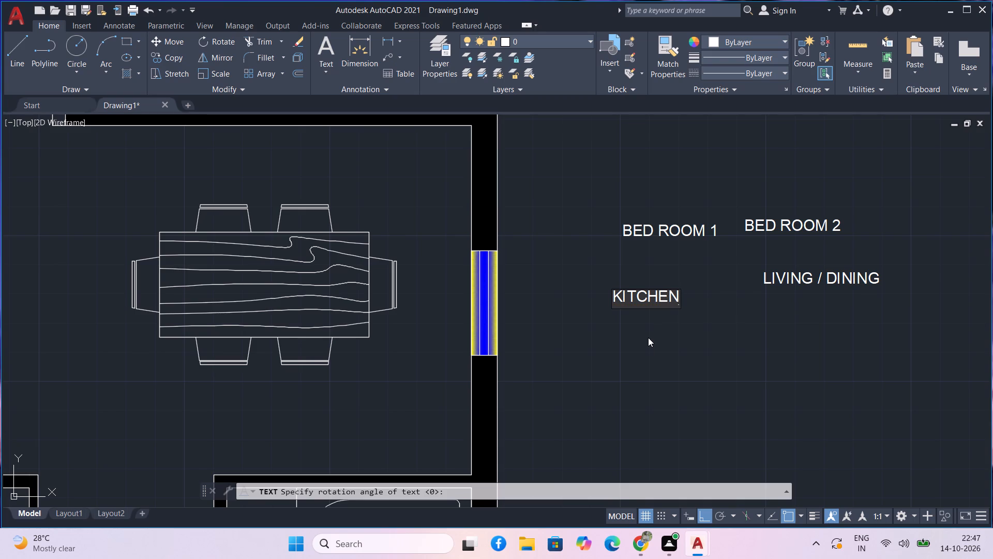
key("space")
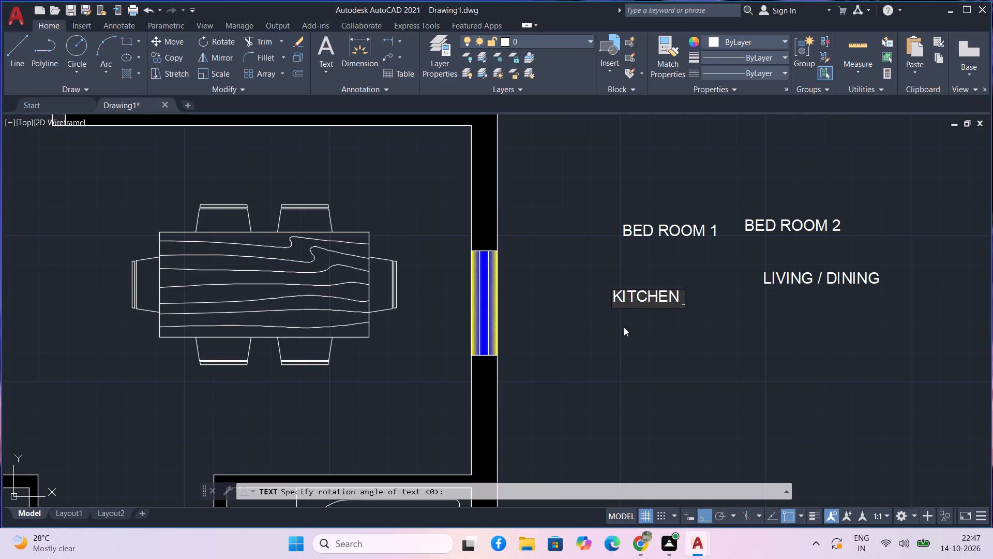
Add a TOILET 1 text label directly below the KITCHEN label.
left_click(624, 327)
scroll(619, 344, "down", 2)
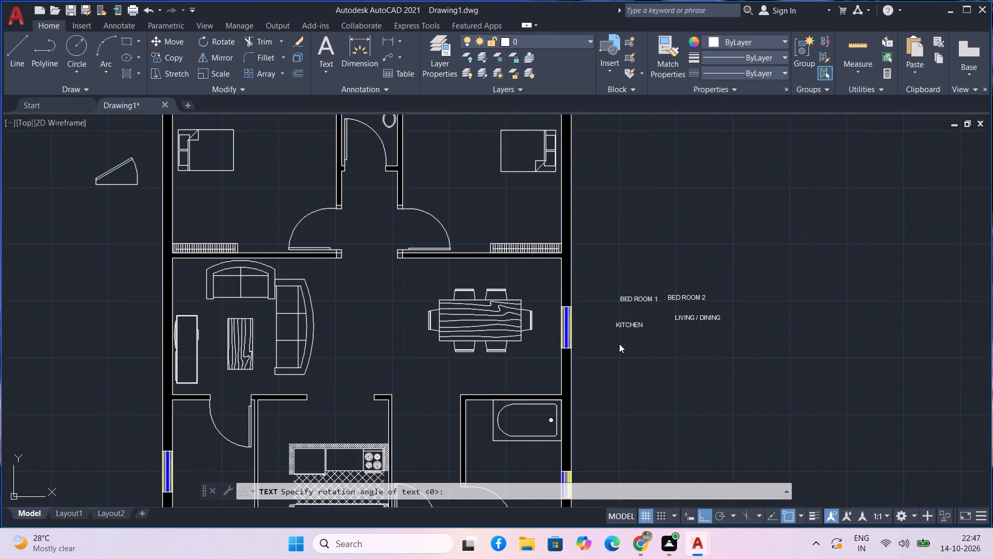
middle_click_drag(624, 344, 633, 310)
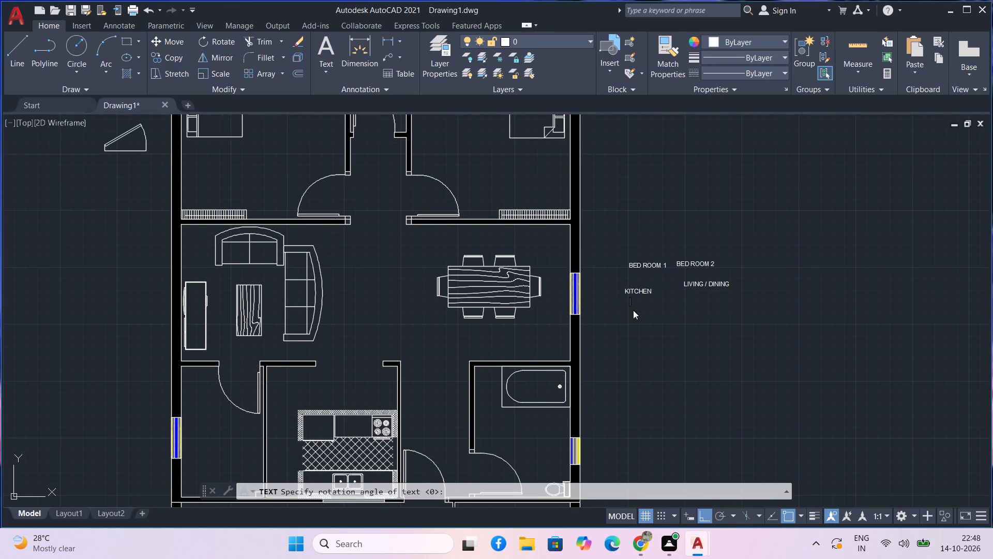
type("TOILET")
key("space")
type("1")
key("space")
Add a TOILET 2 text label below the LIVING / DINING label, level with TOILET 1.
scroll(638, 308, "up", 1)
left_click(706, 302)
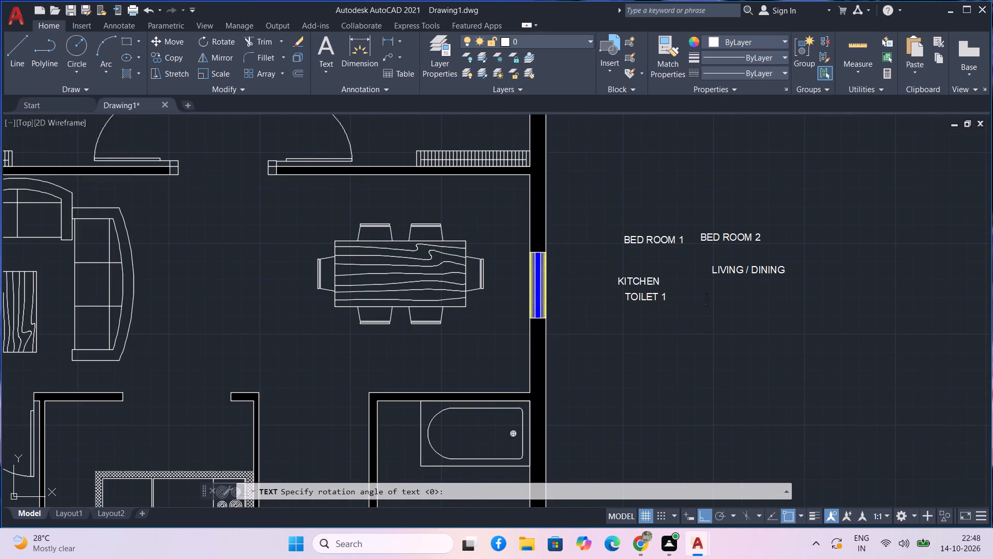
type("OT")
key("BackSpace")
key("BackSpace")
type("TOLIT")
key("space")
key("BackSpace")
key("BackSpace")
key("BackSpace")
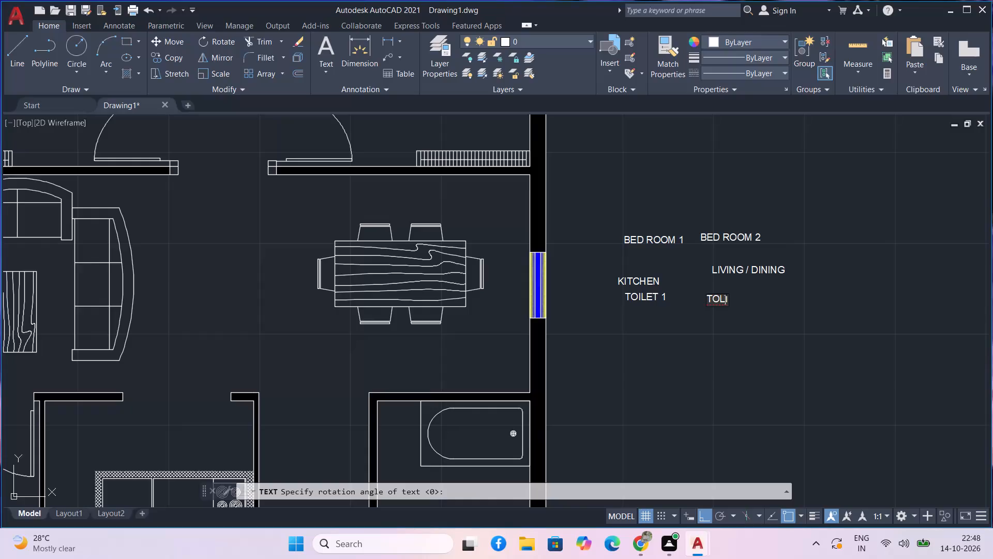
key("BackSpace")
key("i")
type("LR")
key("BackSpace")
type("ET")
key("space")
type("2")
key("space")
Add a UTILITY text label below TOILET 1 and a PARKING label below TOILET 2.
left_click(633, 334)
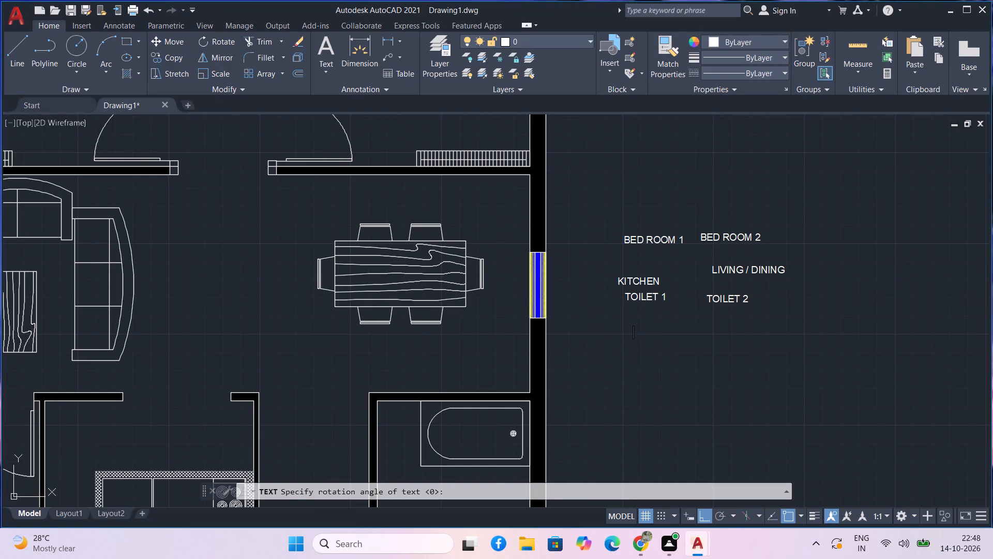
type("UTILITY")
key("space")
left_click(700, 342)
type("PARKING")
key("space")
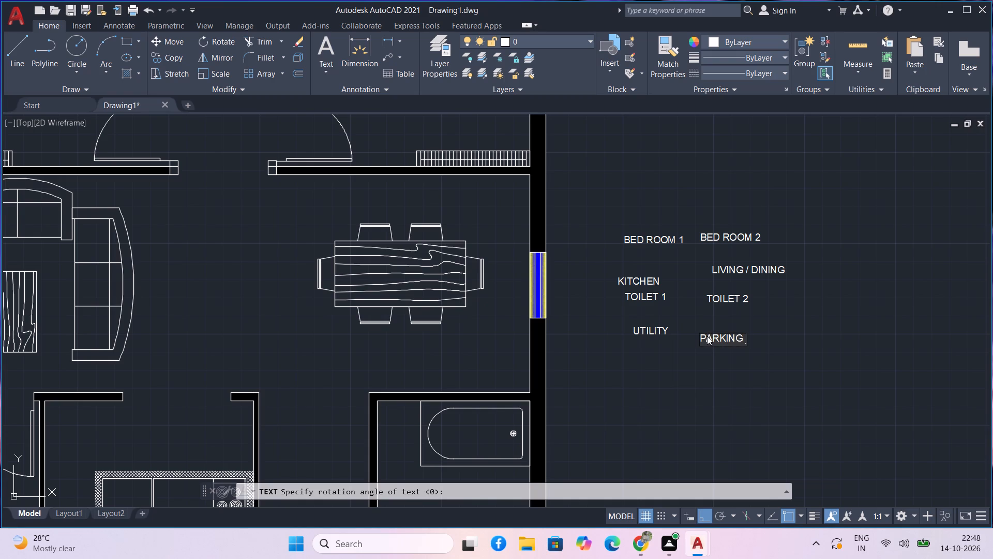
Add a SITOUT text label below the UTILITY label, outside the floor plan.
left_click(624, 366)
type("SIT")
type("OUT")
key("space")
key("Return")
key("Return")
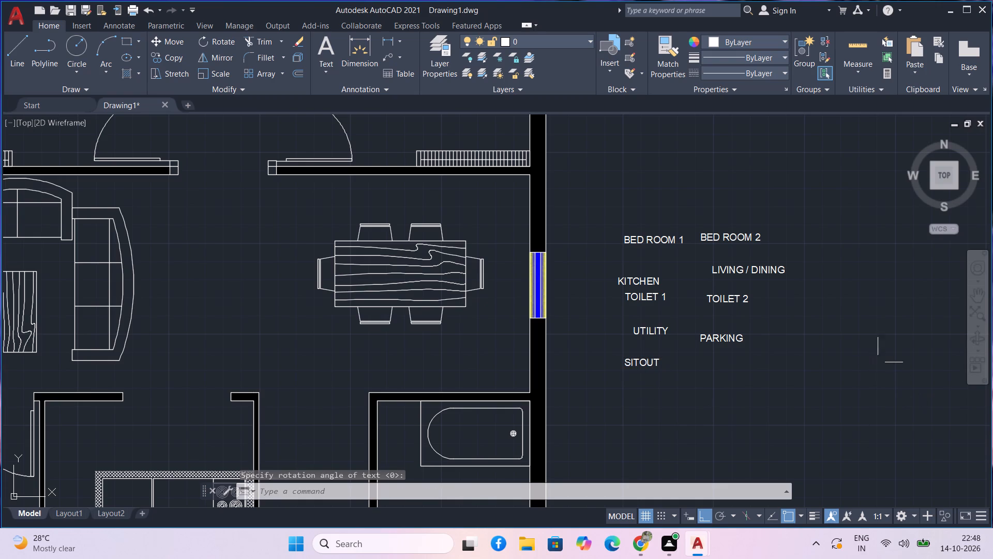
Scale up all the room labels outside the plan together, using the BED ROOM 1 label's insertion point as base.
left_click_drag(858, 432, 857, 424)
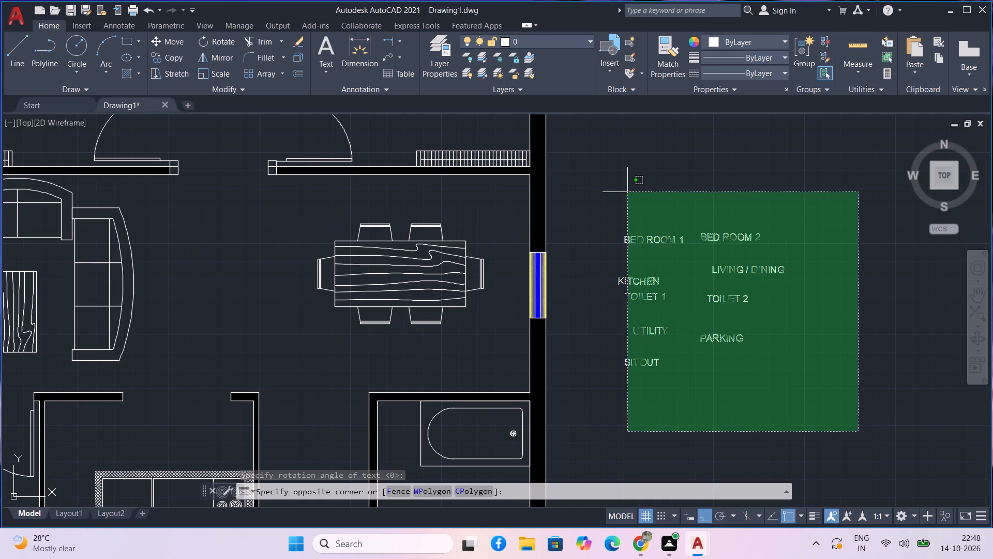
left_click(608, 192)
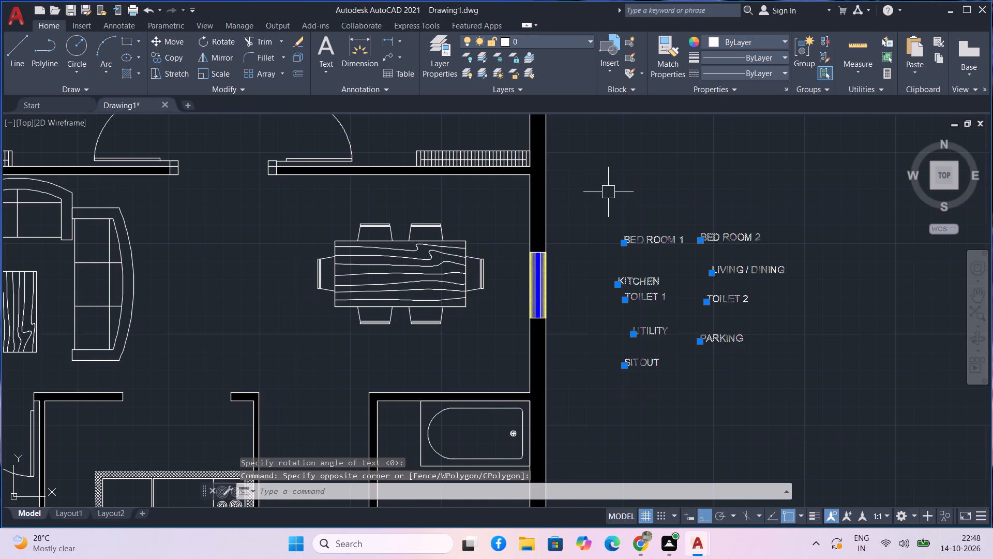
type("SC")
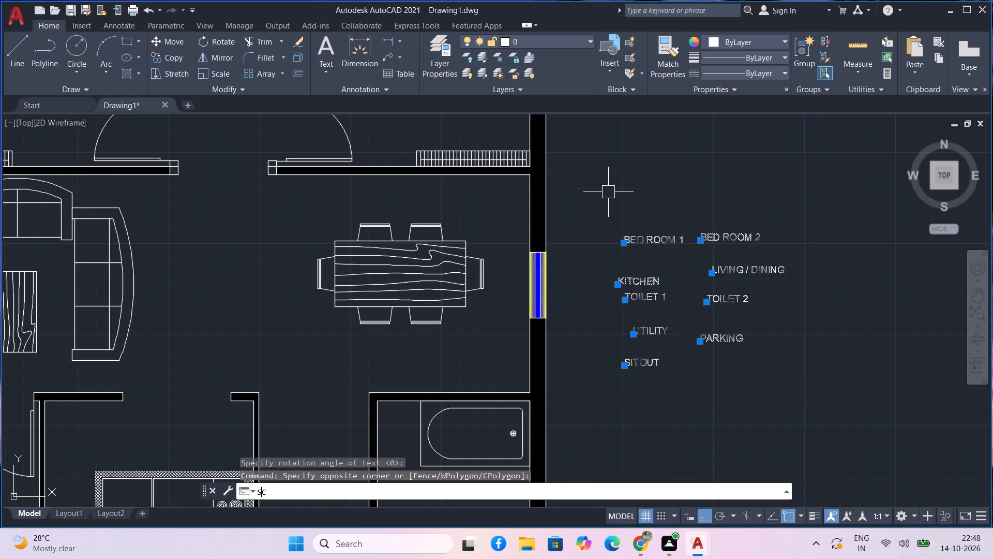
key("space")
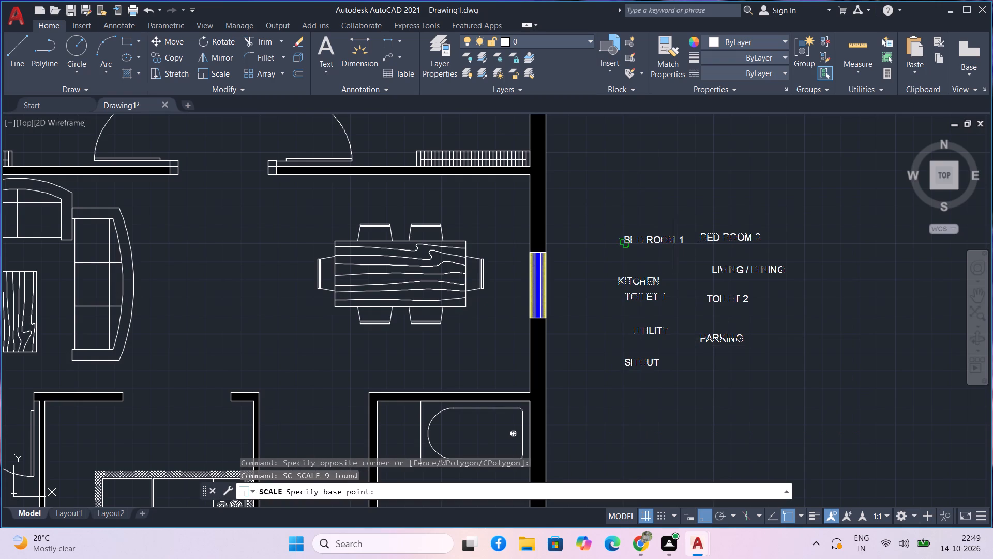
left_click_drag(673, 244, 678, 247)
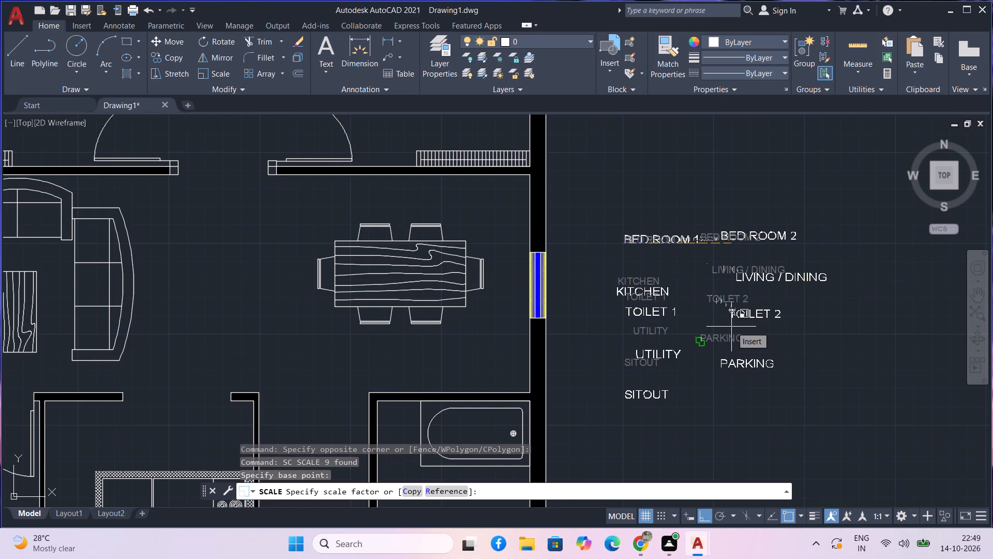
left_click(731, 327)
Move the BED ROOM 1 label into the upper-left bedroom, below the bed, with Ortho turned off.
middle_click_drag(795, 373, 792, 339)
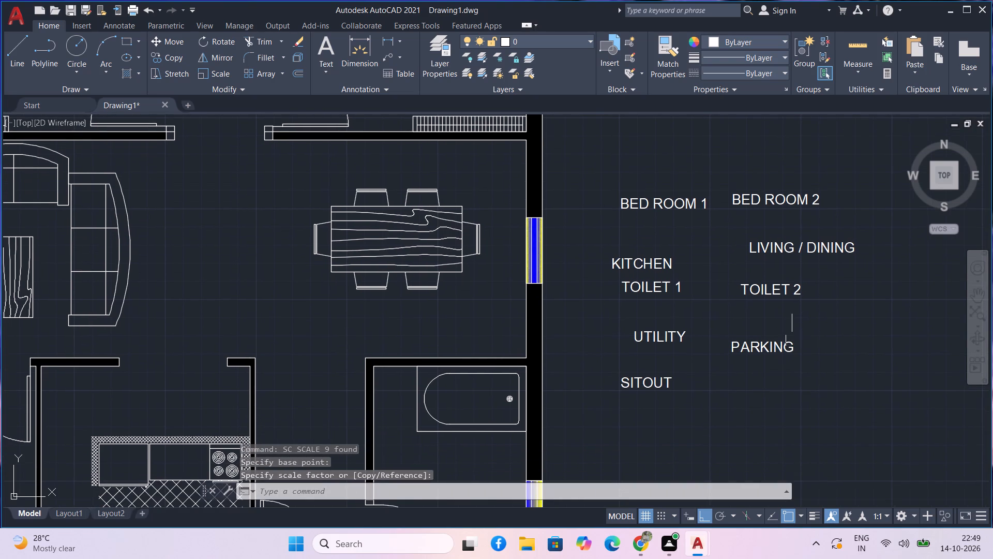
middle_click_drag(843, 346, 850, 357)
scroll(850, 356, "down", 1)
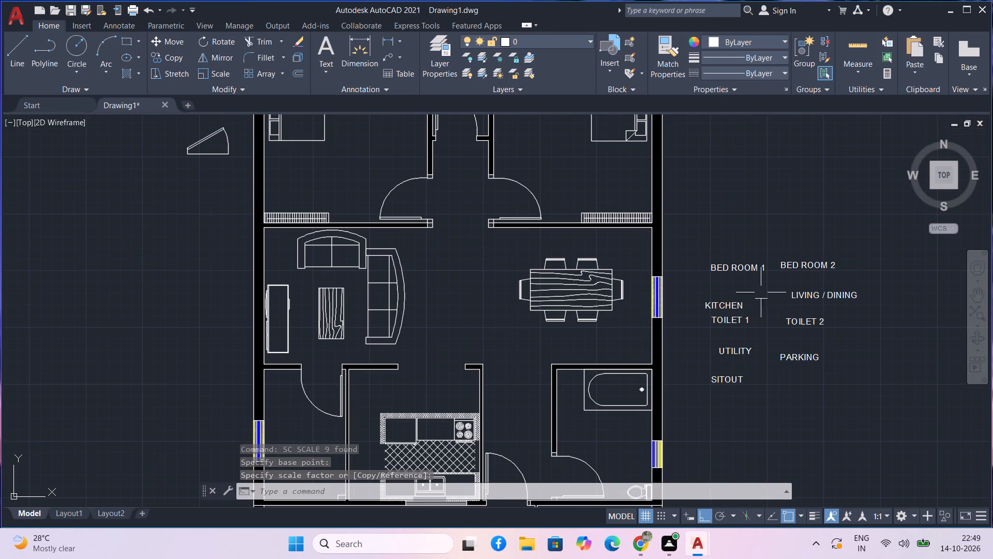
left_click(750, 264)
type("M")
key("space")
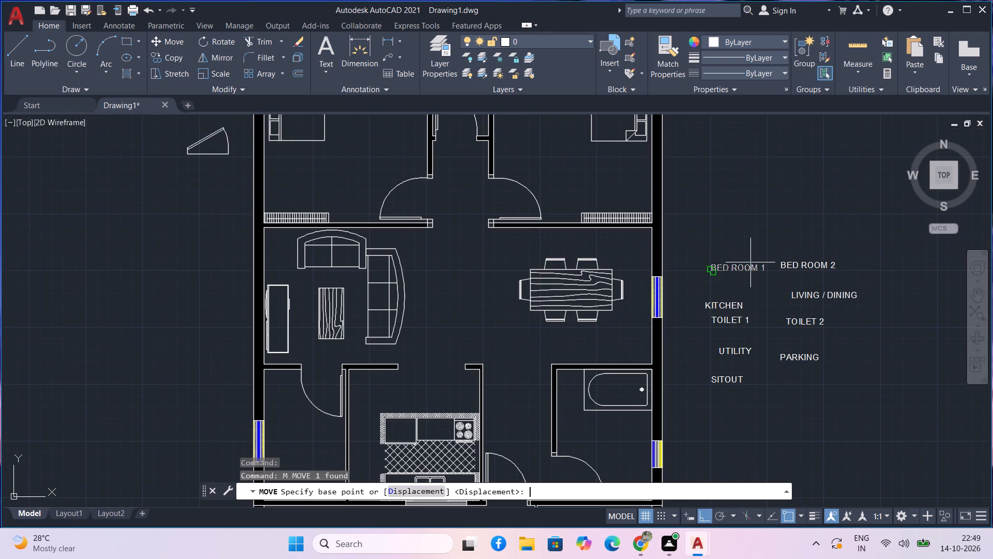
left_click(721, 271)
scroll(689, 247, "down", 1)
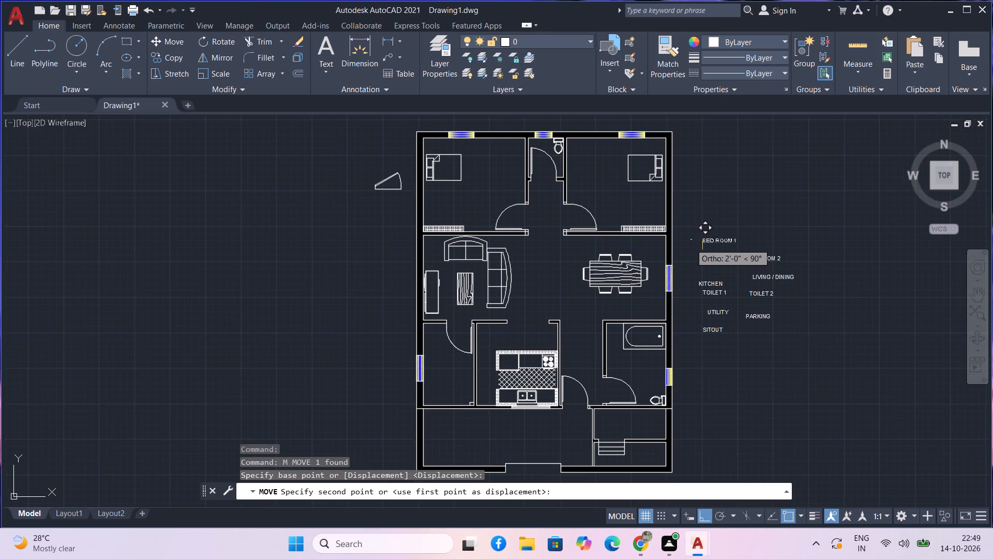
middle_click_drag(692, 240, 700, 274)
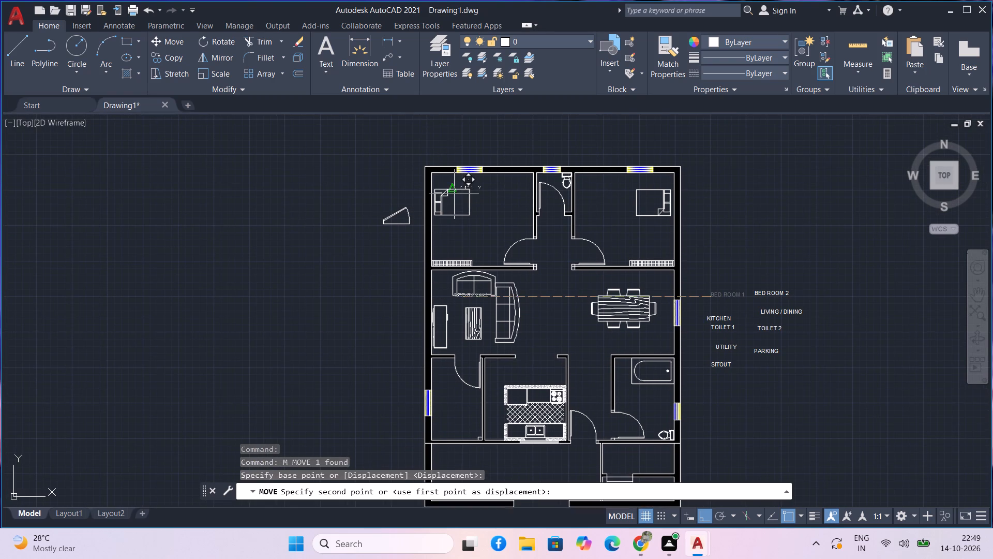
key("F8")
scroll(469, 216, "up", 2)
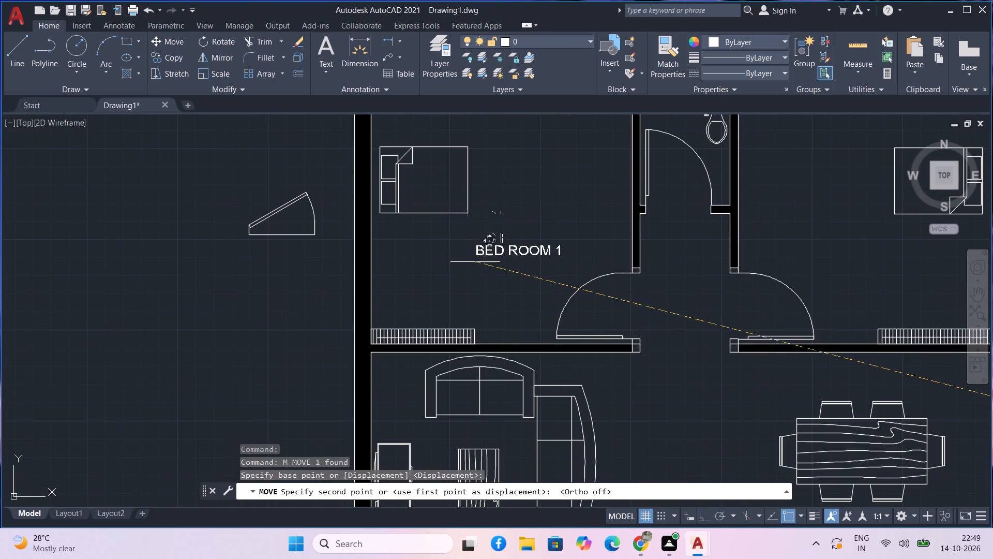
left_click(475, 262)
Move the BED ROOM 2 label into the upper-right bedroom, below the bed.
scroll(581, 277, "down", 3)
scroll(744, 314, "up", 3)
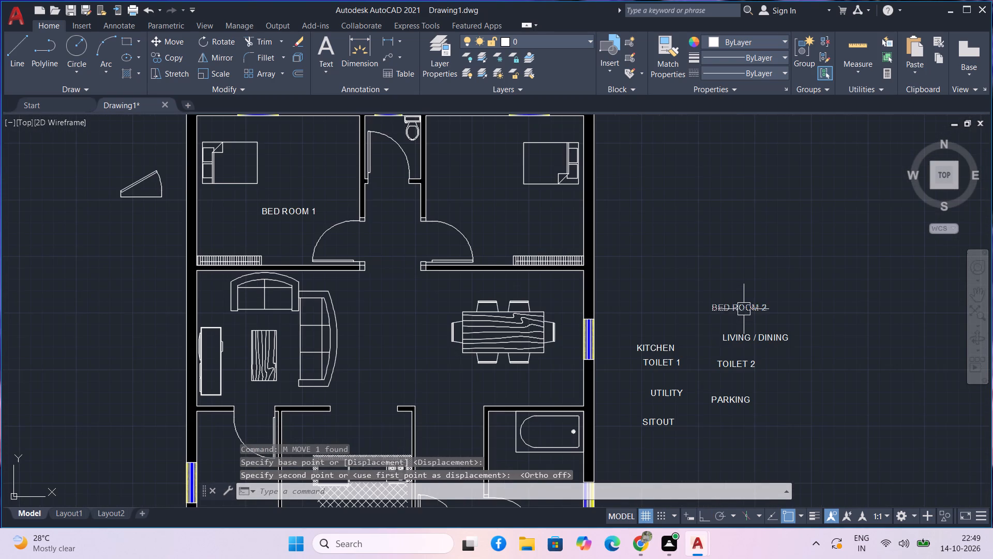
left_click(744, 307)
type("M")
key("space")
left_click(743, 307)
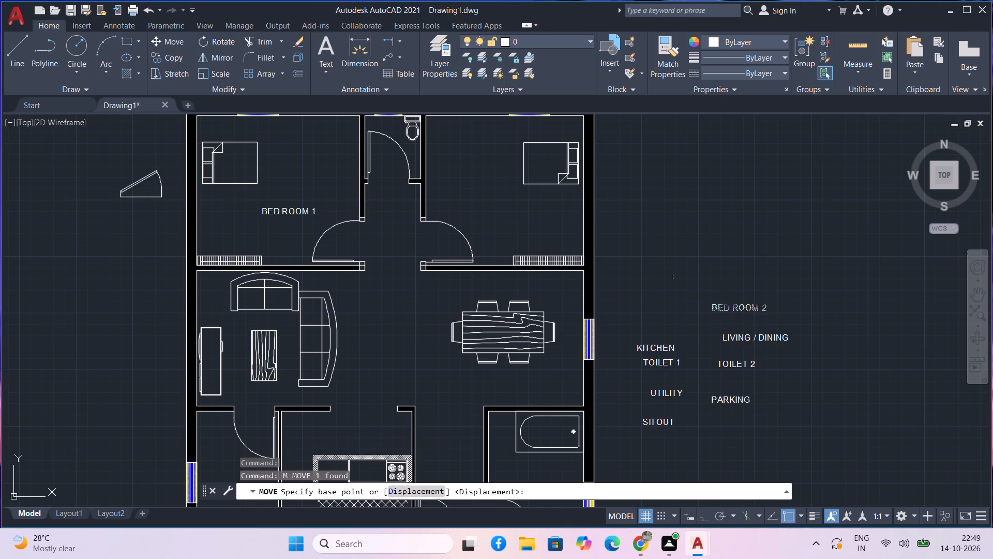
left_click(718, 310)
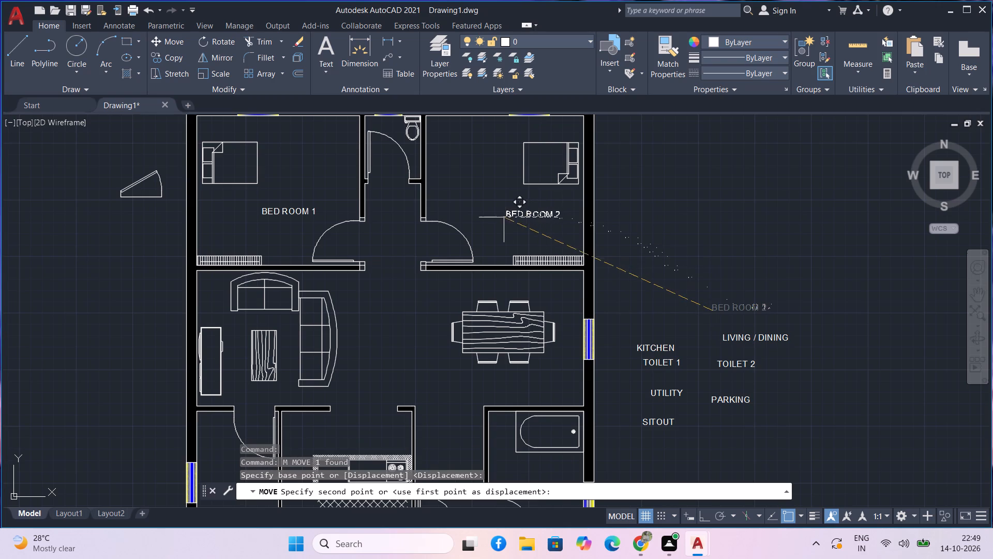
left_click(504, 218)
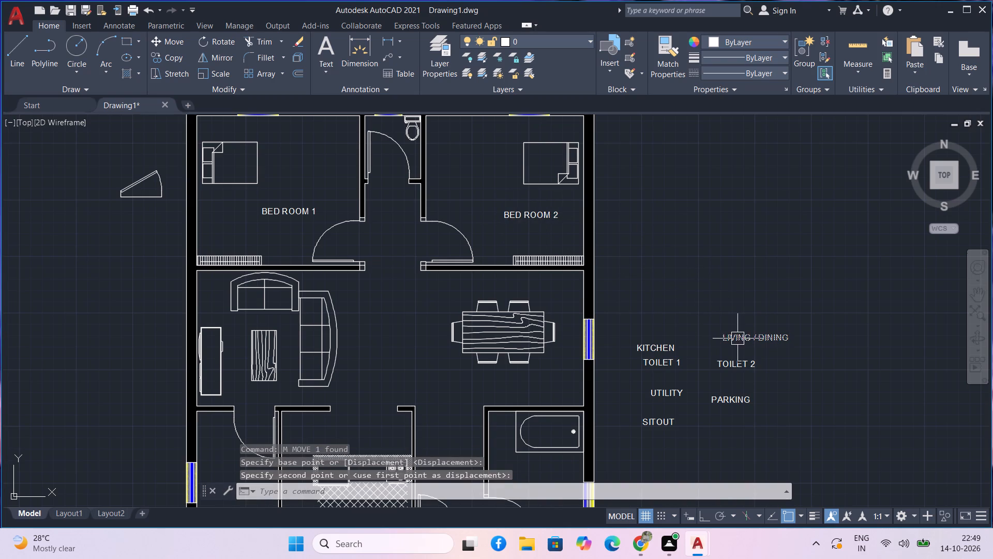
Move the LIVING / DINING label into the central hall, between the sofa set and the dining table.
left_click(740, 339)
type("M")
key("space")
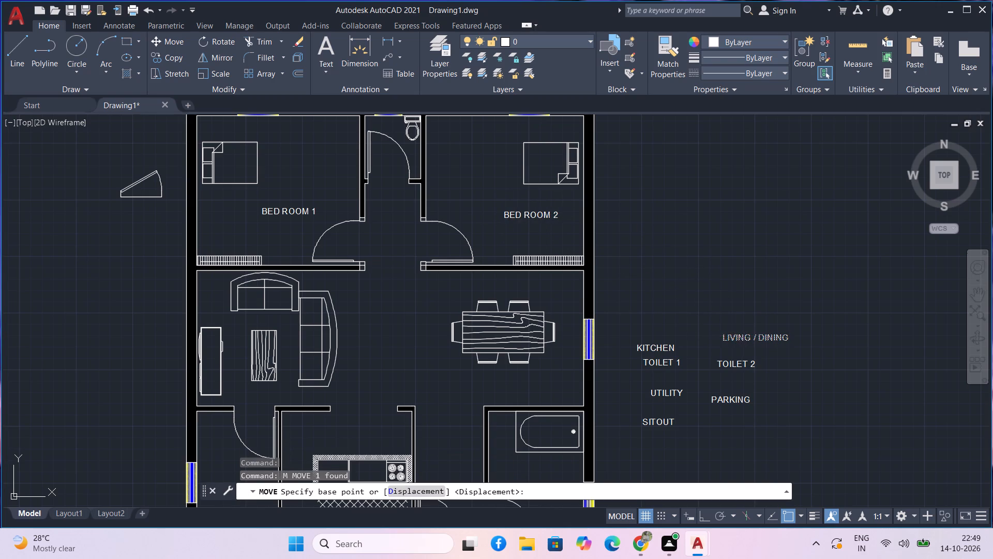
left_click(730, 340)
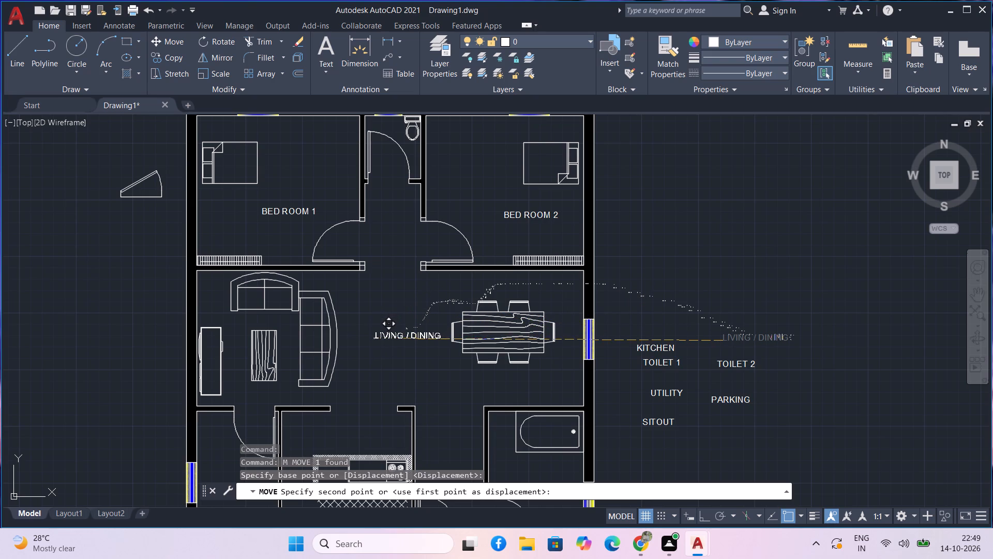
left_click(374, 339)
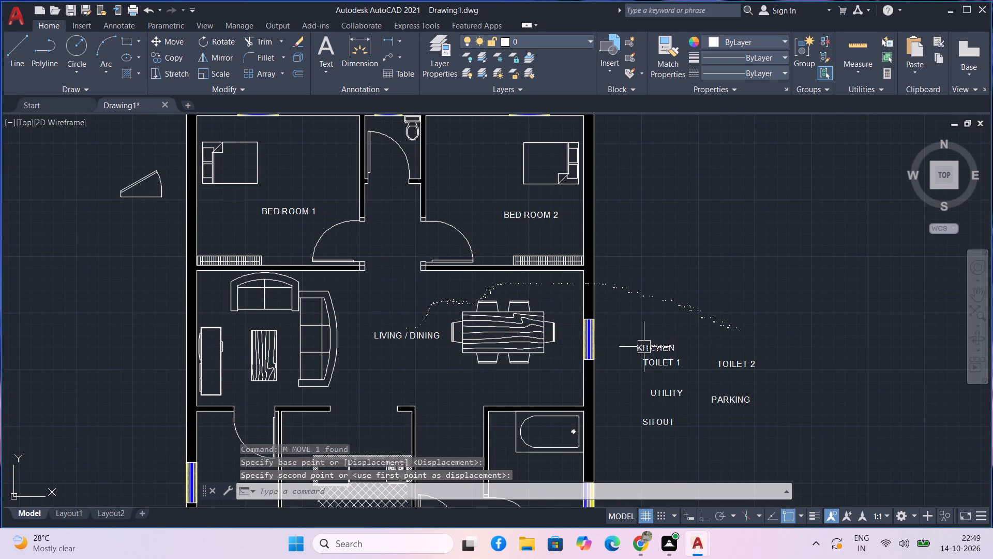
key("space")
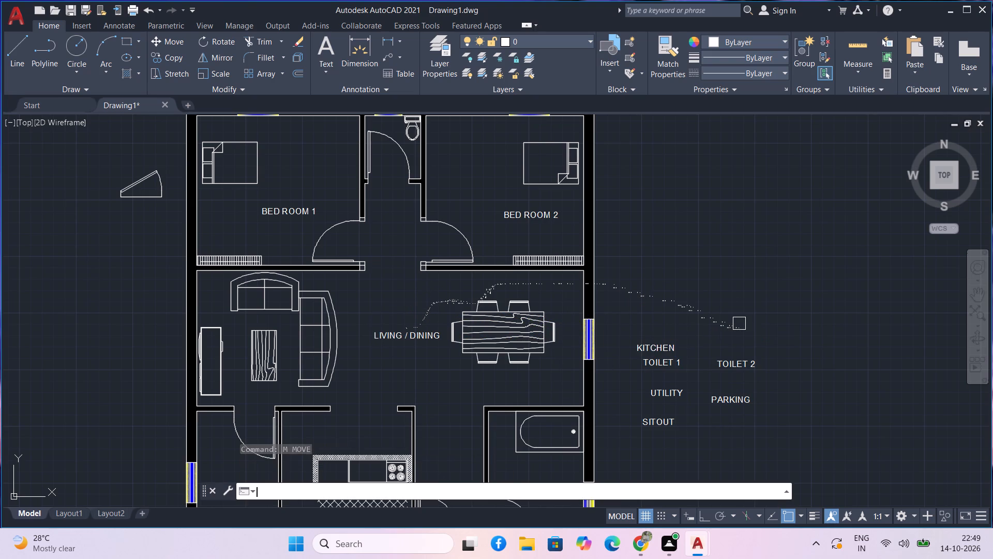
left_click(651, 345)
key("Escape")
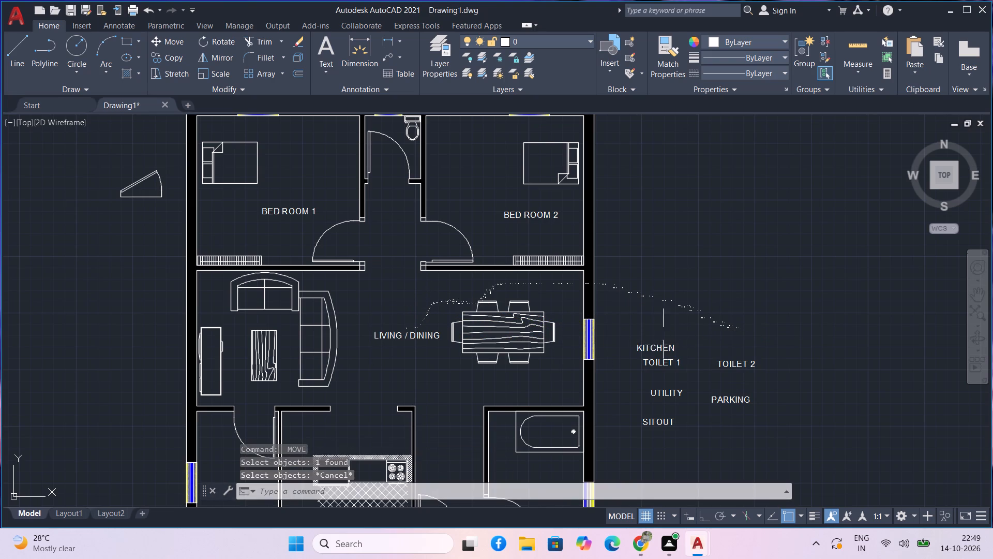
Move the KITCHEN label into the kitchen, above the counter with the stove.
scroll(672, 314, "down", 1)
middle_click(672, 314)
scroll(672, 310, "up", 1)
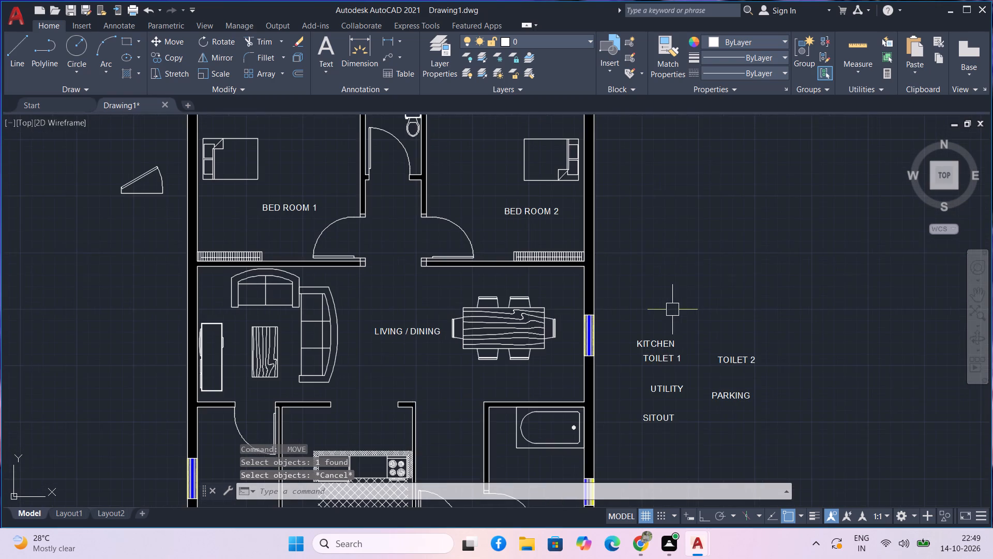
left_click(652, 338)
type("M")
key("space")
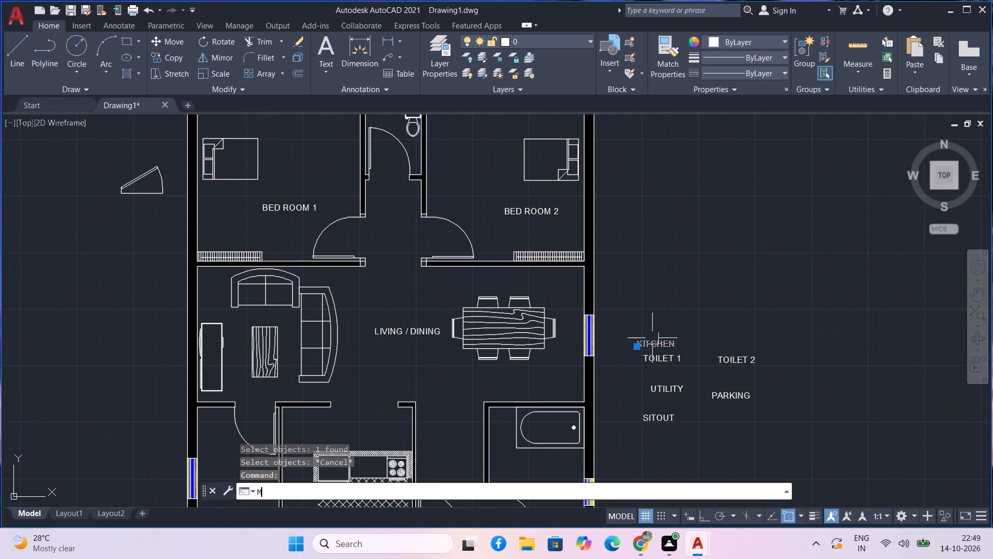
left_click(643, 343)
middle_click_drag(639, 328, 695, 186)
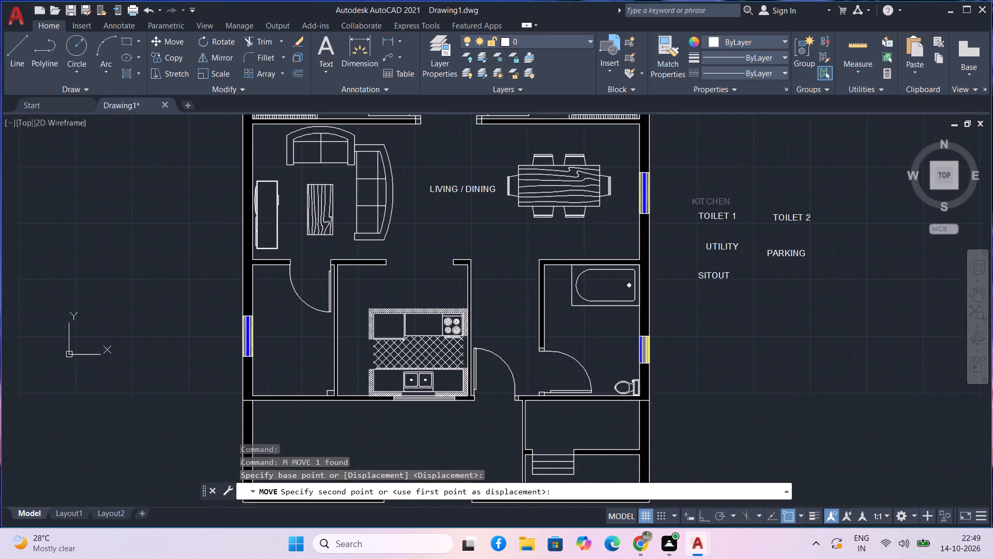
scroll(368, 291, "up", 1)
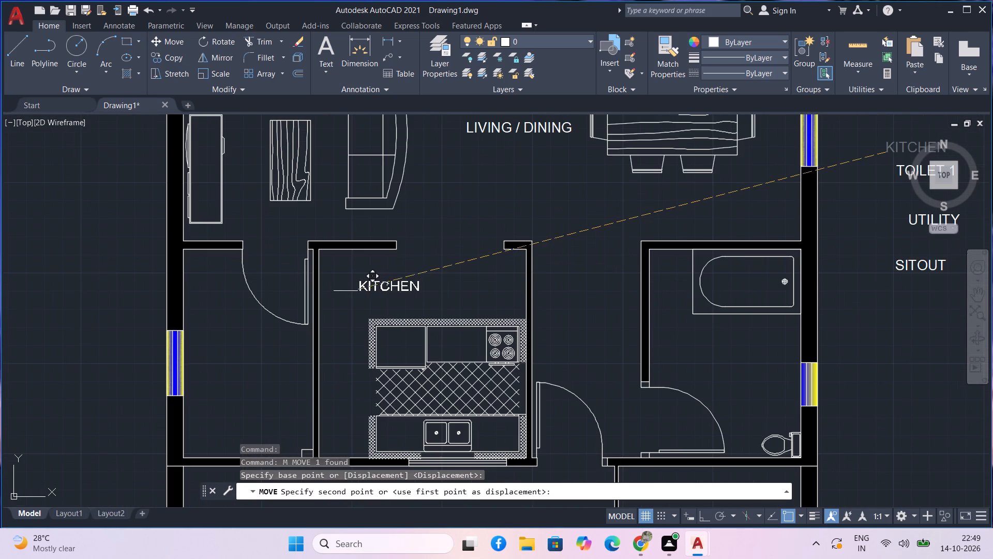
left_click(337, 290)
Move the SITOUT label into the small space above the entrance steps, below the bathroom.
scroll(535, 288, "down", 2)
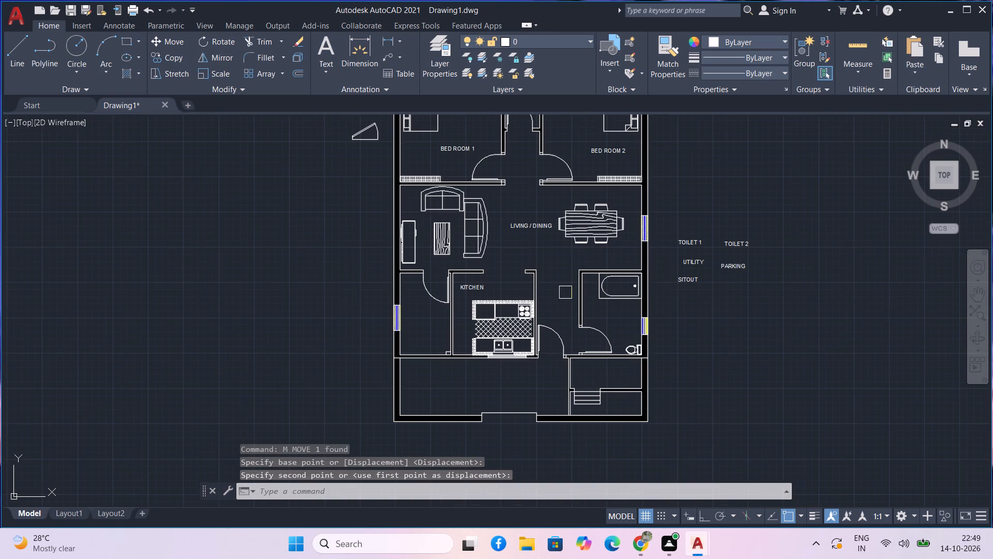
scroll(689, 277, "up", 2)
left_click(689, 280)
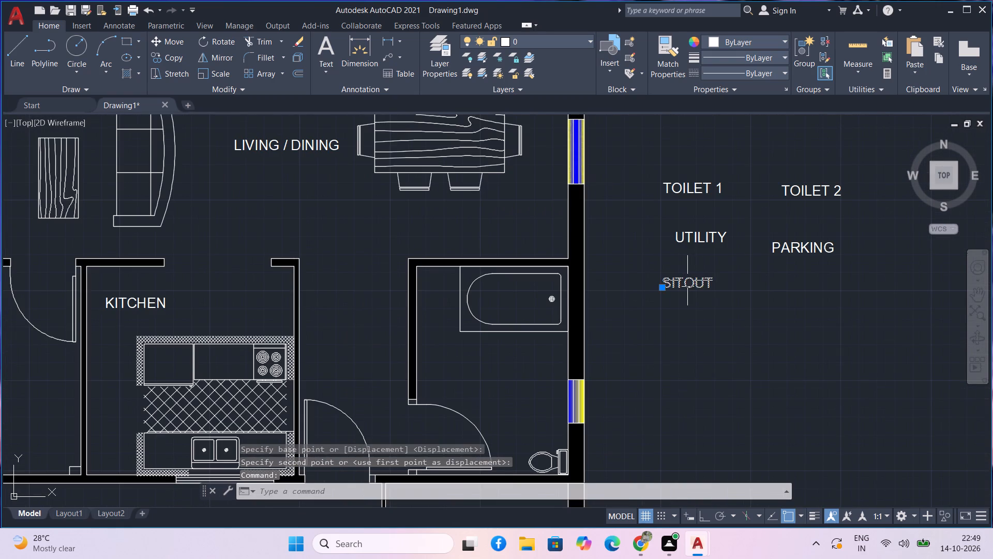
type("M")
key("space")
left_click(700, 287)
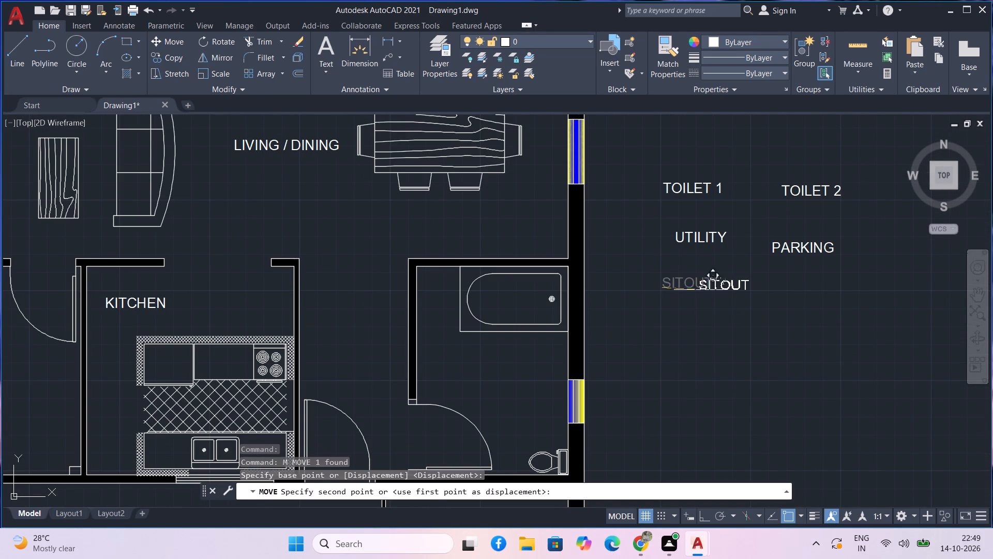
middle_click_drag(688, 331, 705, 228)
scroll(663, 322, "down", 1)
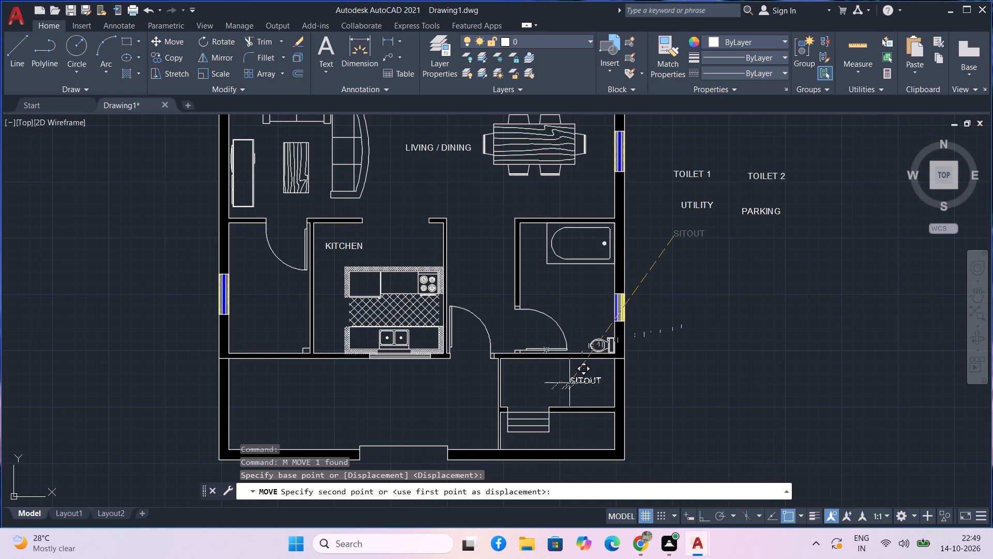
left_click(569, 382)
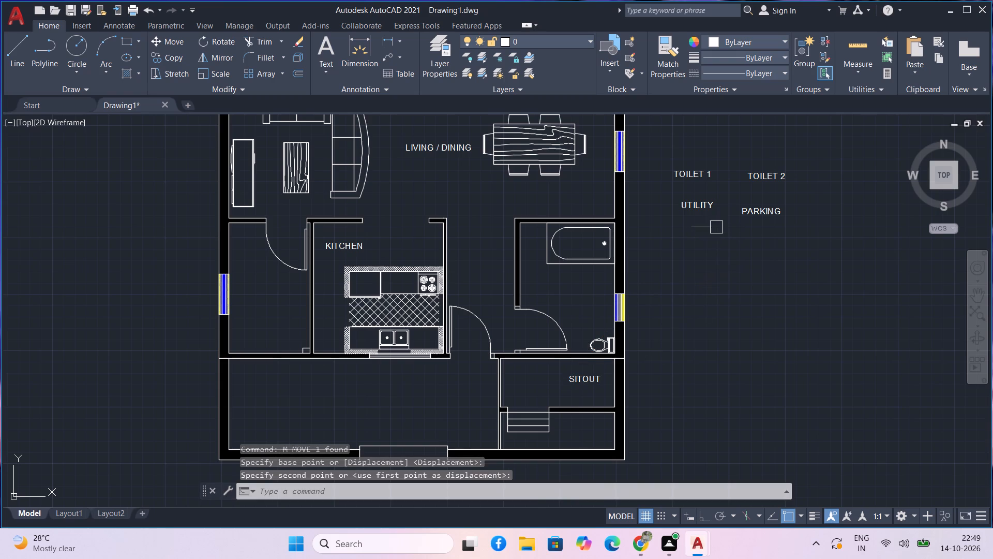
Move the UTILITY label into the small room beside the kitchen, below its door.
left_click(703, 207)
type("M")
key("space")
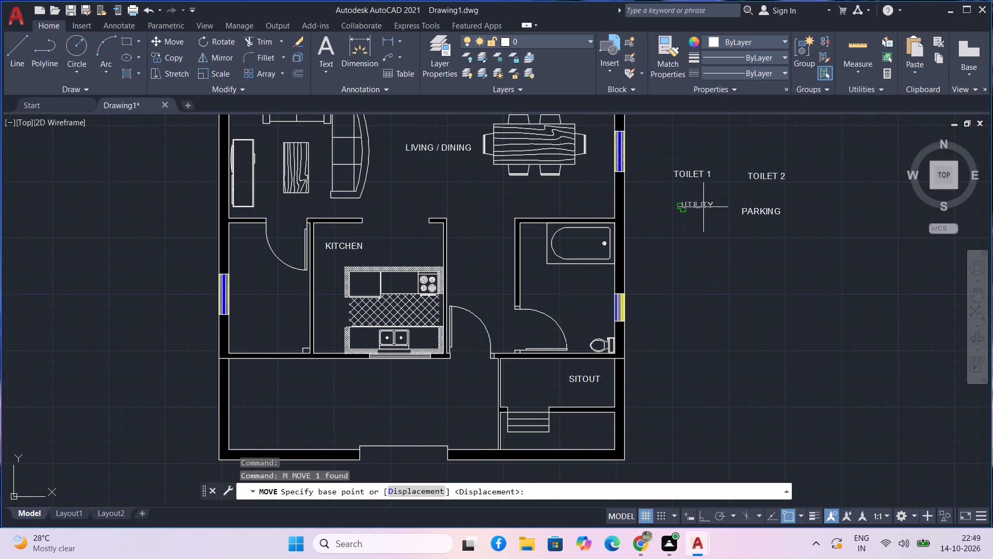
left_click(684, 208)
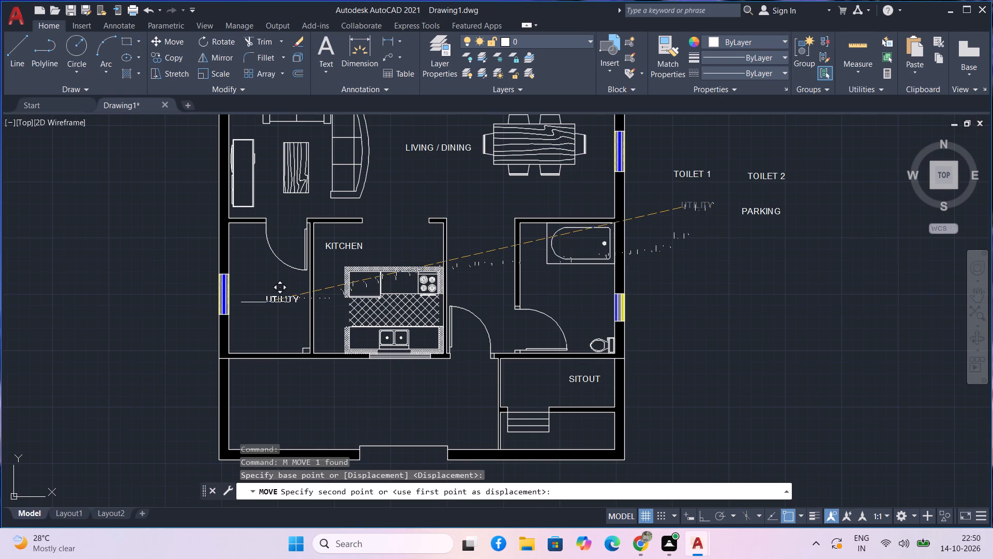
scroll(248, 298, "up", 1)
left_click(251, 302)
Move the PARKING label into the large open area below the kitchen and utility room.
scroll(495, 310, "down", 1)
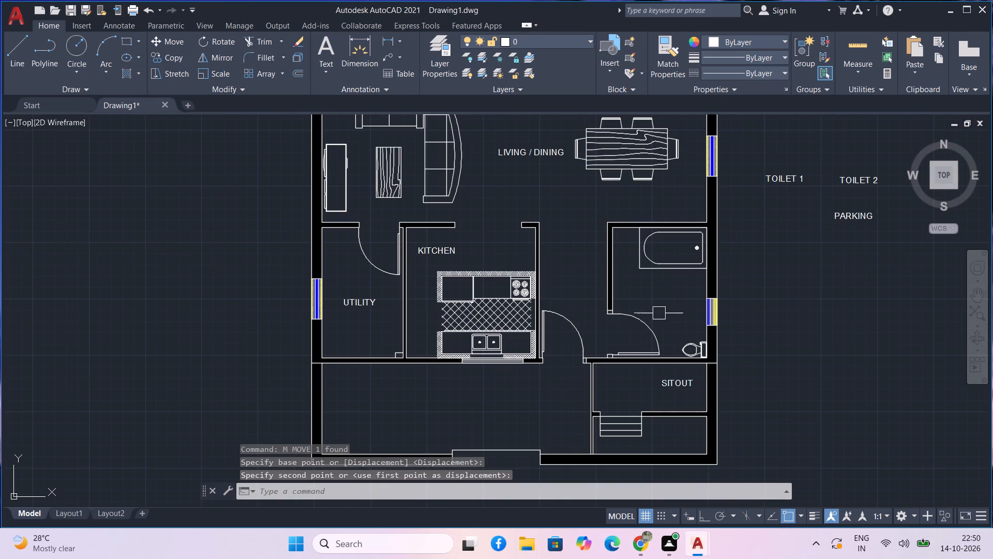
left_click(879, 245)
left_click(848, 214)
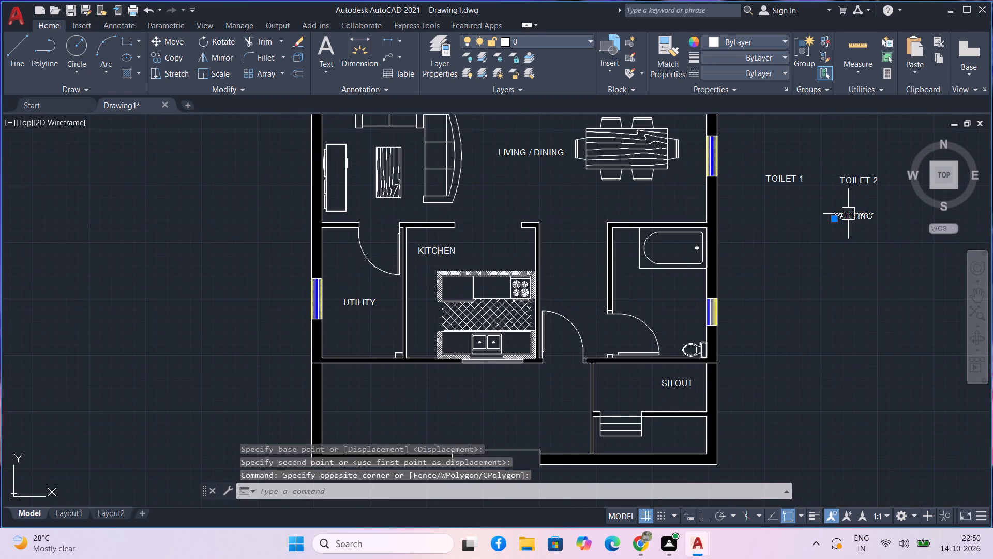
type("M")
key("space")
left_click(837, 217)
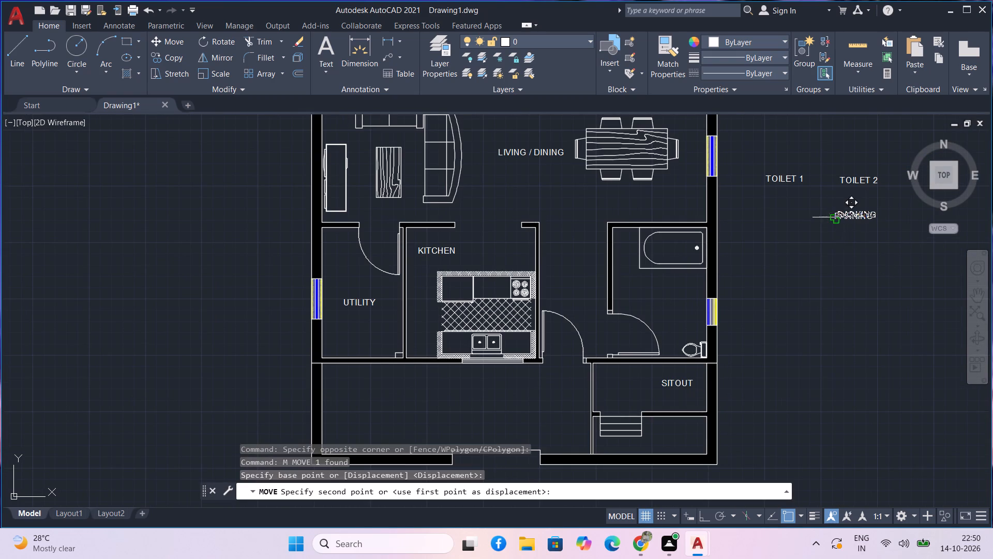
middle_click_drag(376, 327, 380, 320)
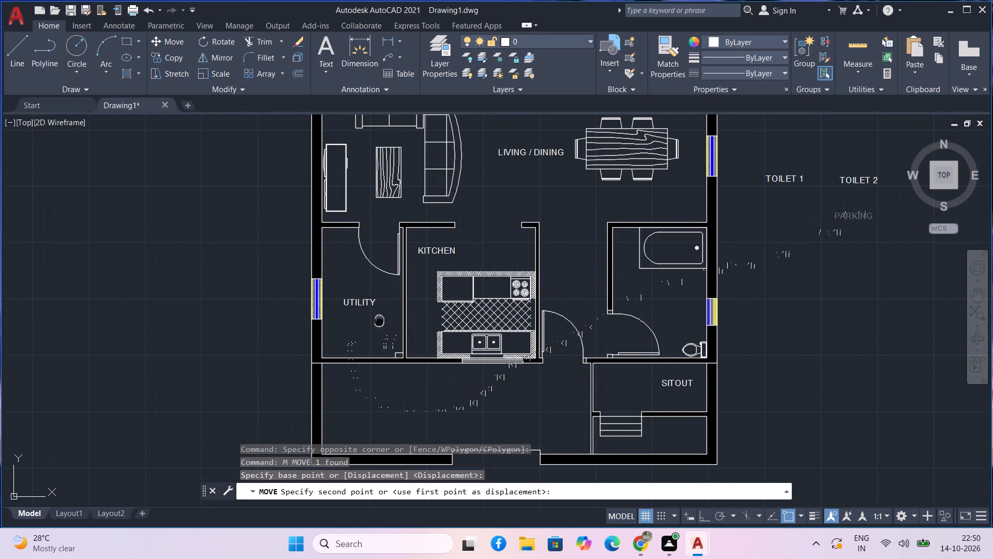
middle_click_drag(380, 320, 417, 251)
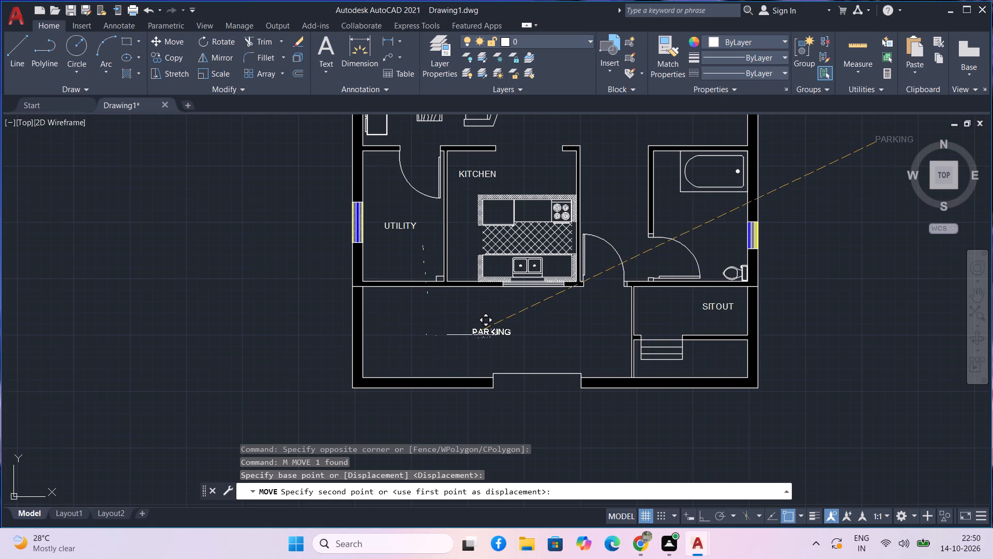
left_click(472, 335)
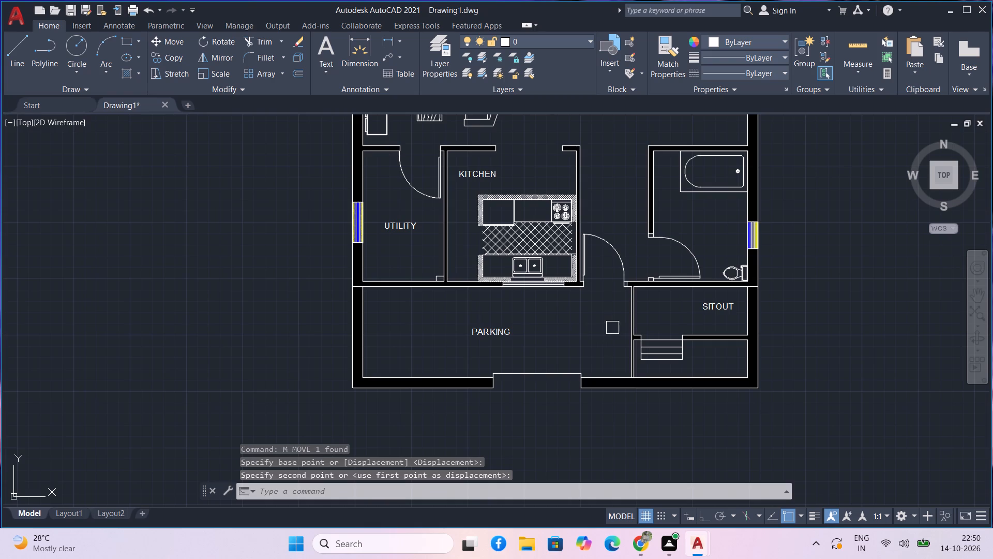
Move the TOILET 1 label into the bathroom above the sitout, between the bathtub and the toilet fixture.
scroll(755, 286, "down", 1)
middle_click_drag(790, 269, 781, 297)
scroll(804, 203, "up", 1)
left_click(804, 204)
type("M")
key("space")
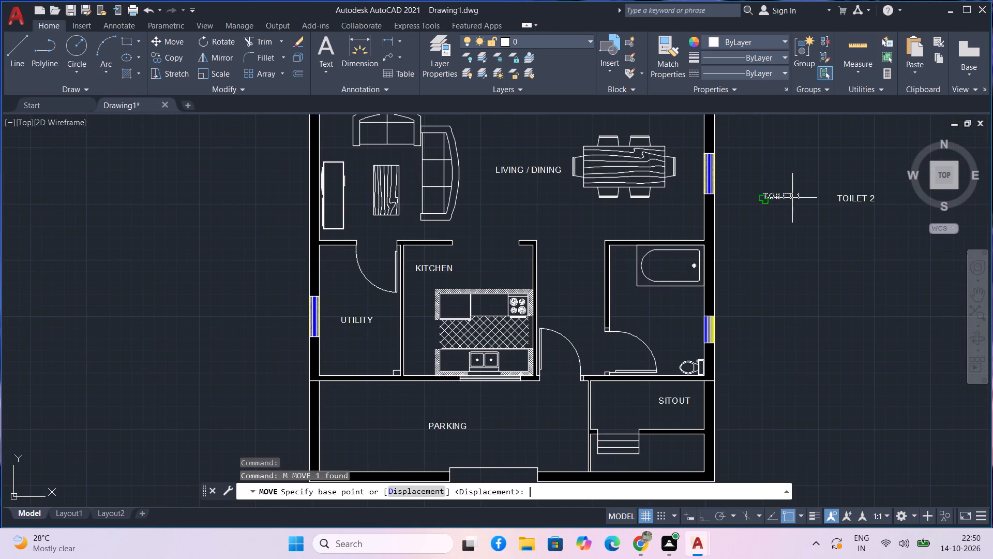
left_click(765, 199)
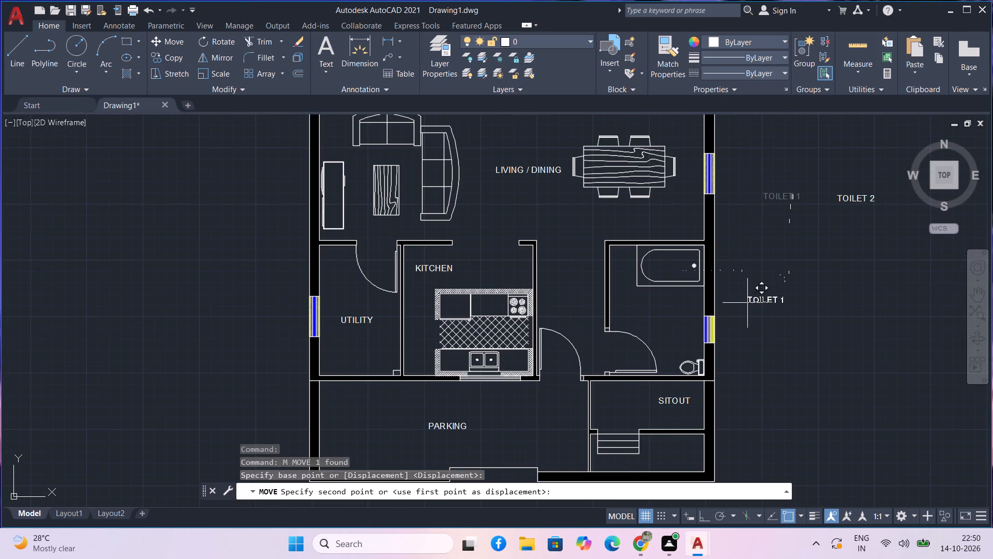
left_click(655, 318)
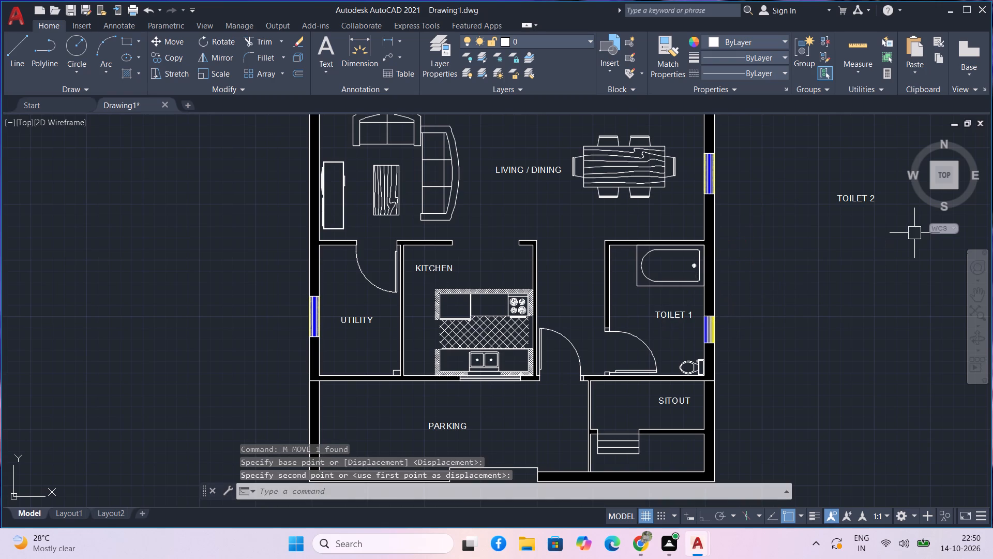
Move the TOILET 2 label into the small toilet between the two bedrooms, beside the toilet fixture and above the door.
left_click_drag(895, 222, 889, 208)
left_click(859, 174)
type("M")
key("space")
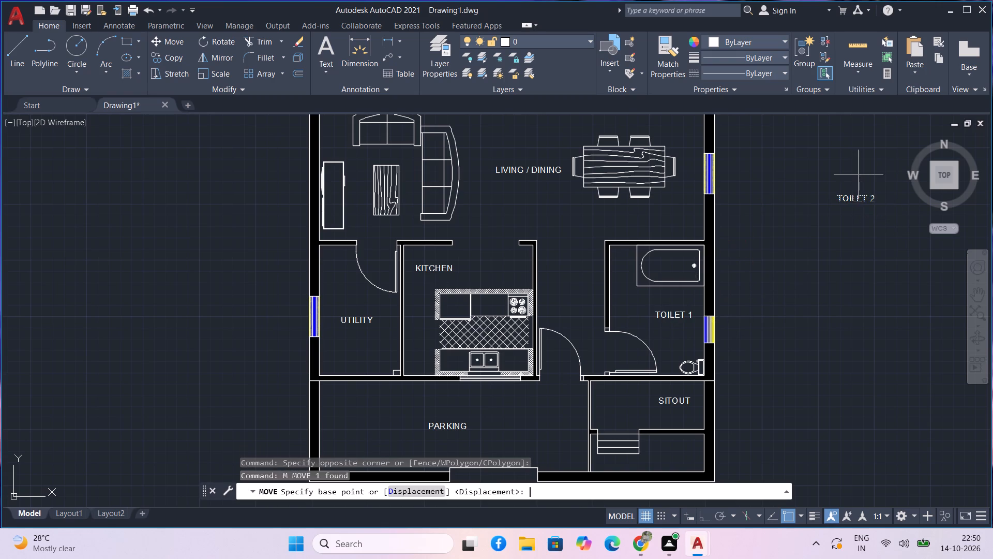
left_click(845, 204)
scroll(831, 255, "down", 1)
middle_click_drag(831, 255, 836, 311)
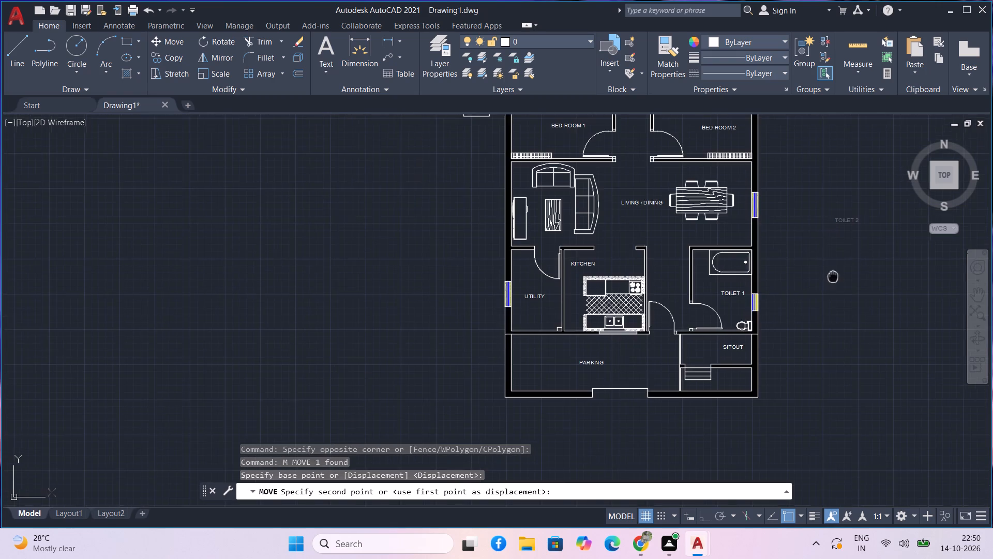
middle_click_drag(836, 311, 834, 340)
scroll(612, 152, "up", 3)
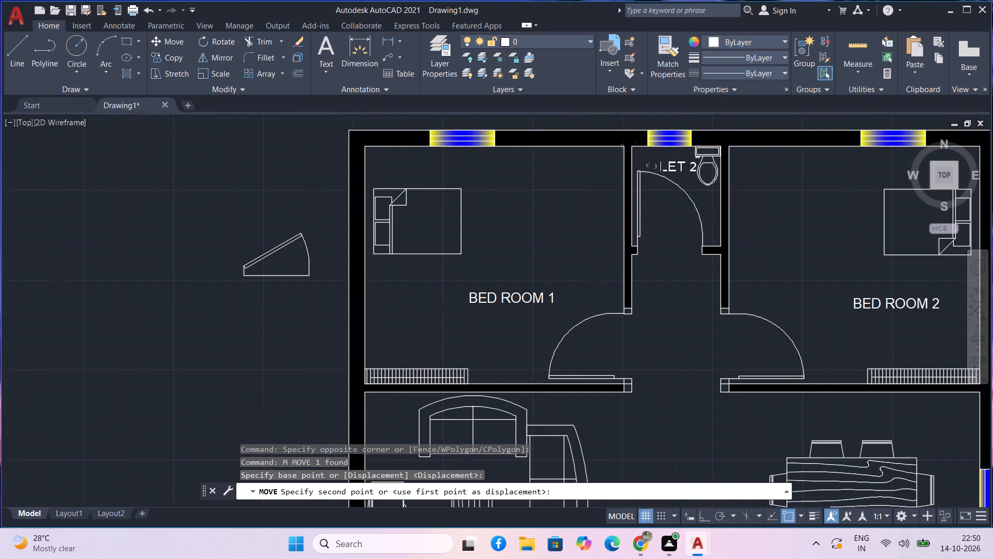
middle_click_drag(643, 184, 611, 321)
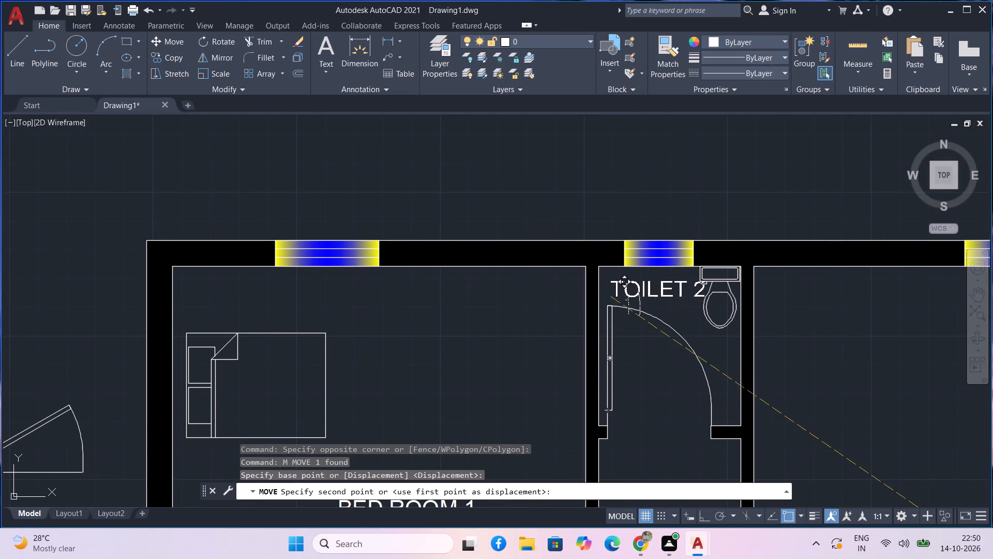
scroll(609, 296, "up", 1)
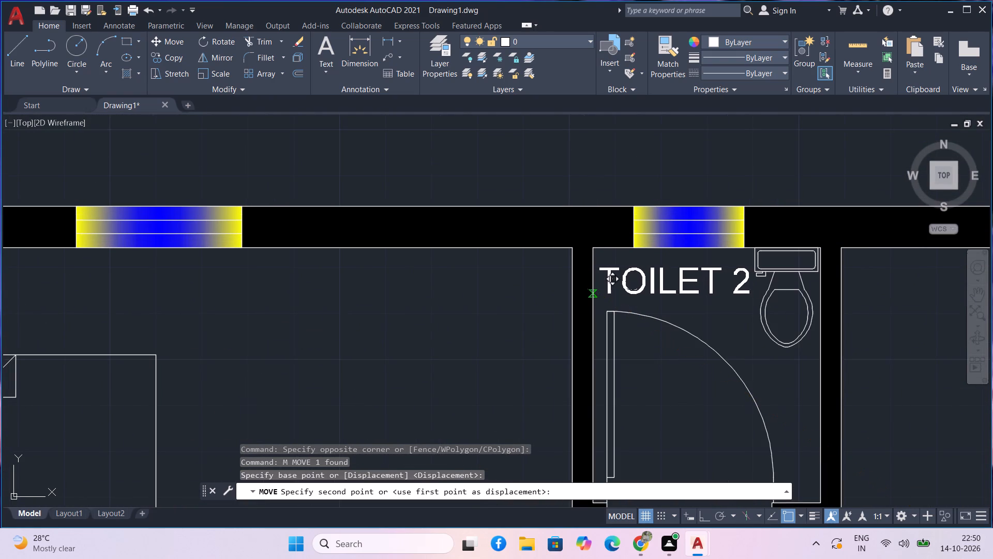
left_click(598, 293)
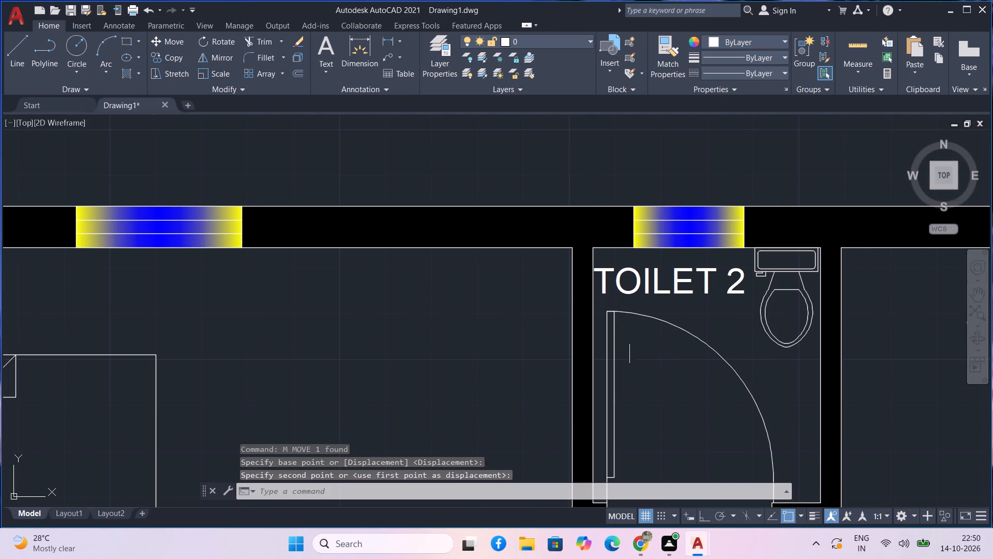
Examine the whole floor plan to check the placement of the room labels.
scroll(642, 377, "down", 3)
middle_click_drag(643, 379, 628, 259)
scroll(631, 297, "down", 1)
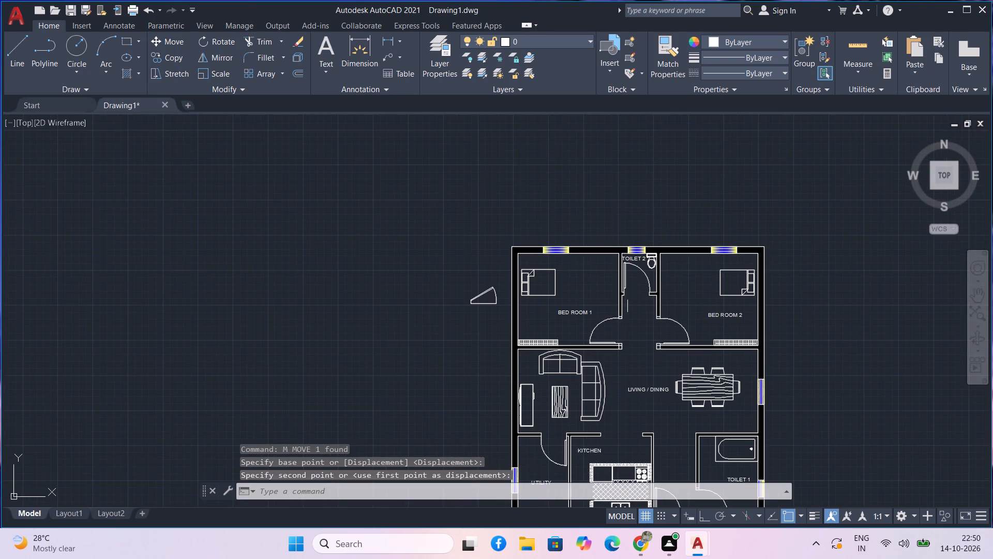
middle_click_drag(634, 306, 636, 249)
middle_click_drag(640, 288, 643, 233)
middle_click_drag(638, 273, 640, 261)
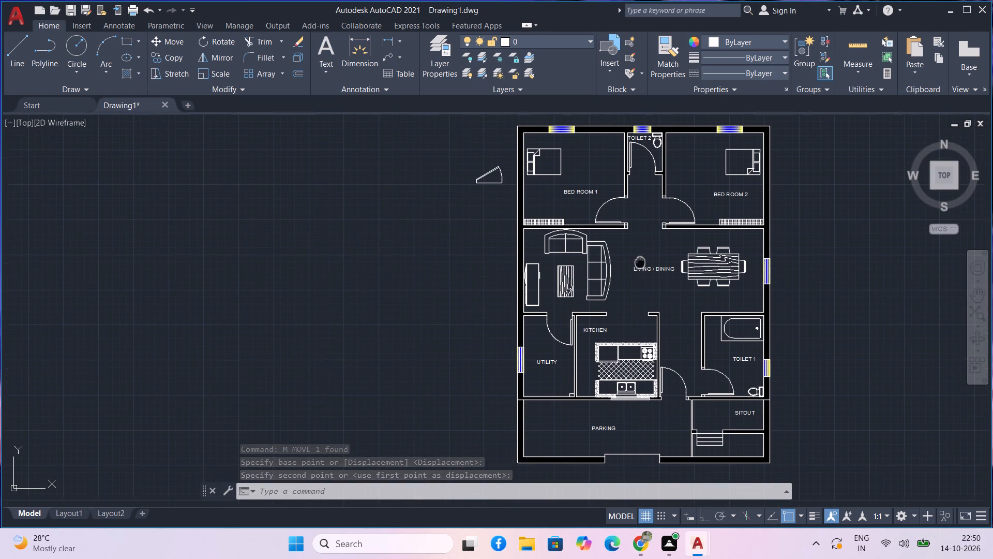
middle_click_drag(640, 261, 640, 257)
middle_click_drag(640, 289, 640, 282)
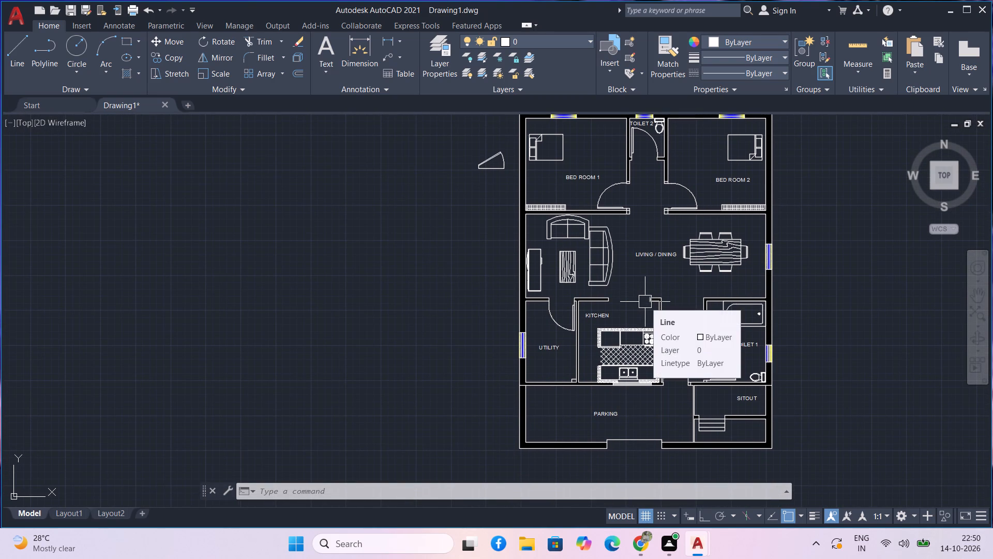
Add single-line text MAIN GATE below the gate opening, with a height of about 1'-8" and horizontal orientation.
middle_click_drag(649, 428, 647, 396)
type("TEXT")
key("space")
scroll(630, 393, "up", 1)
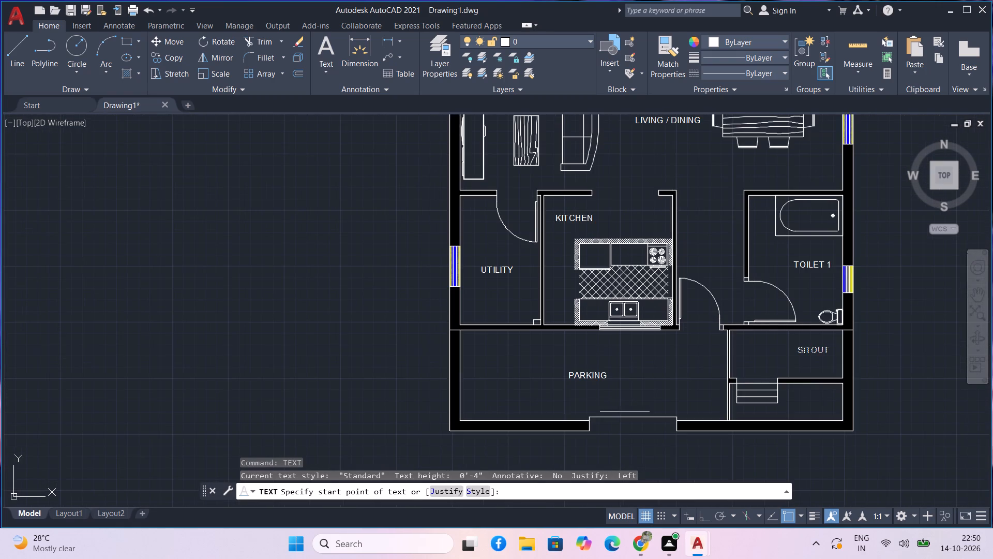
middle_click_drag(624, 411, 594, 311)
left_click(588, 389)
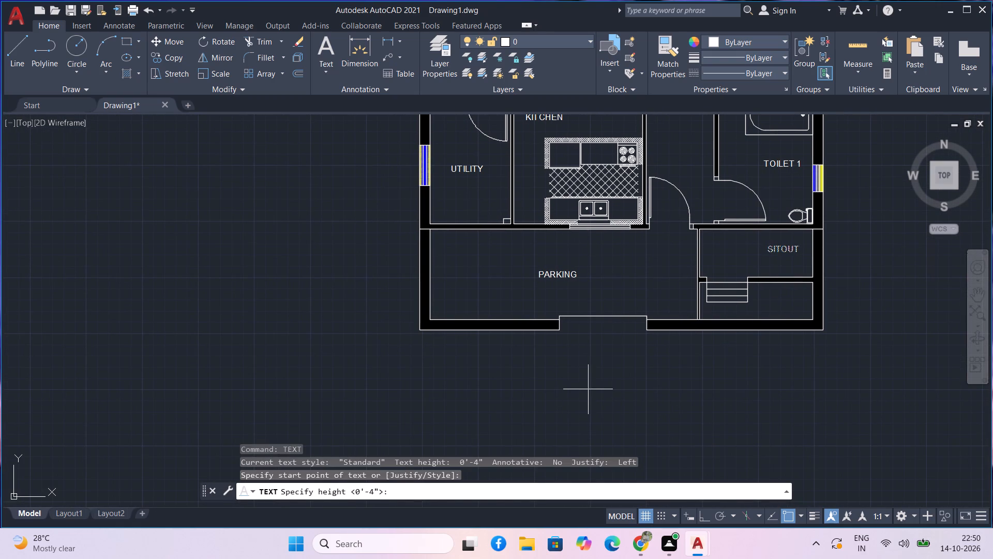
key("F8")
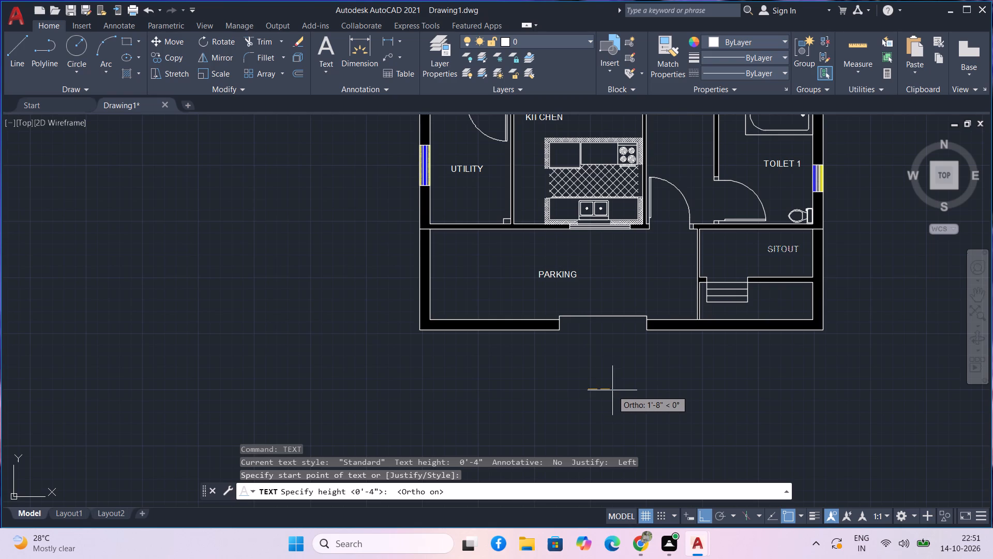
left_click(612, 390)
left_click(612, 390)
left_click(611, 391)
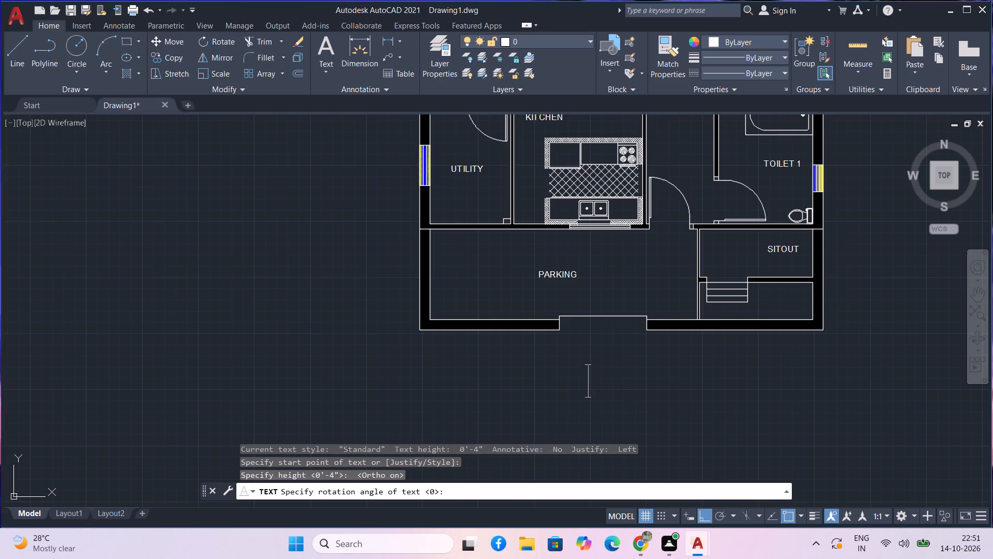
type("MAI")
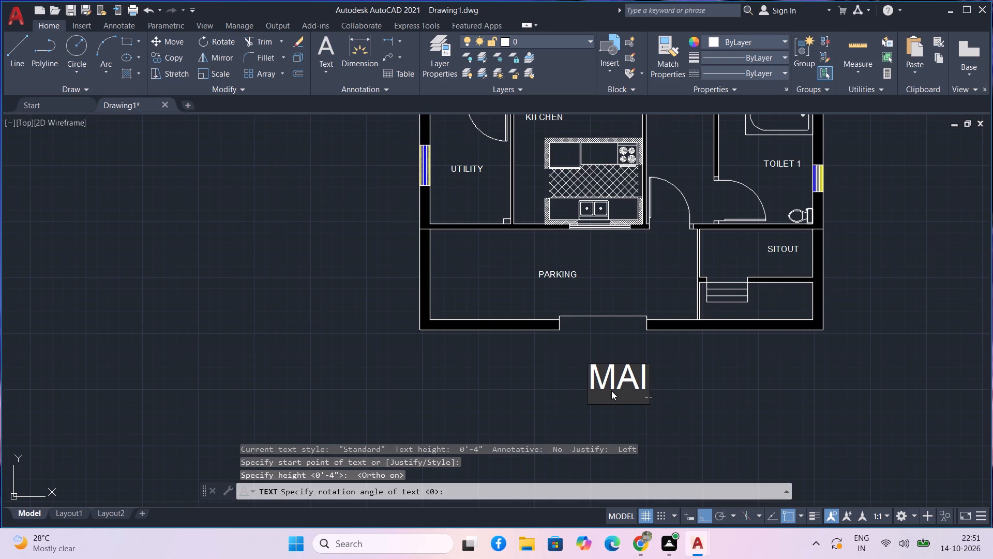
type("N GAT")
key("space")
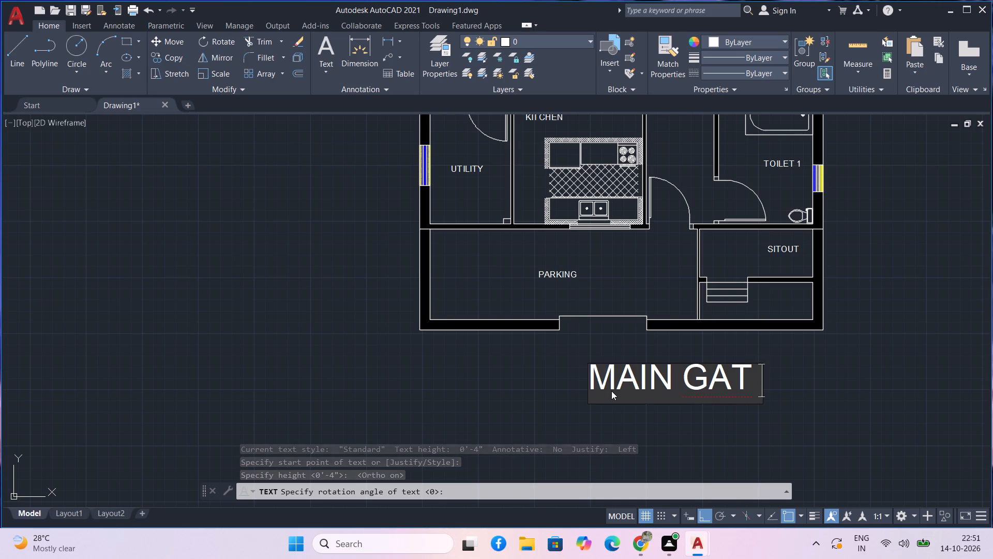
key("BackSpace")
key("e")
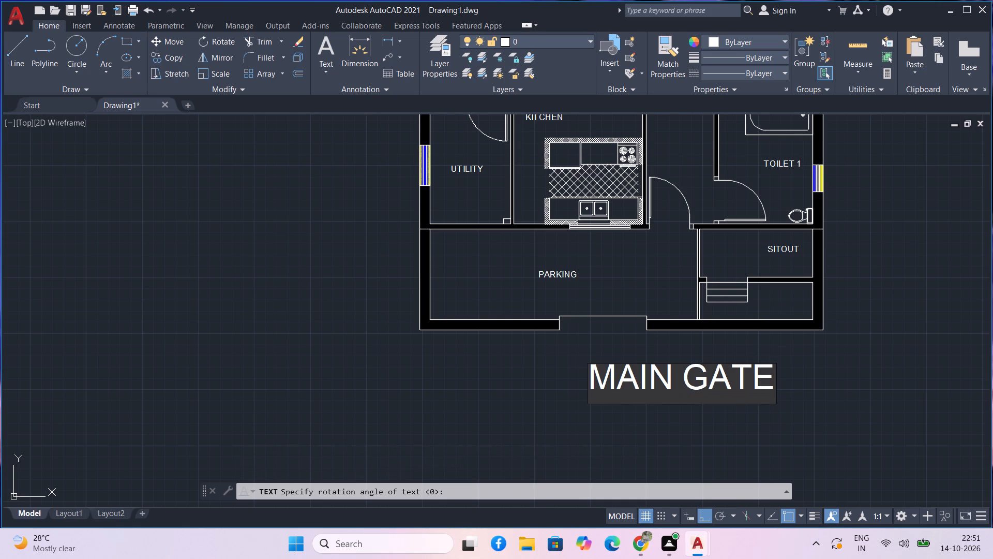
key("space")
key("Return")
key("Return")
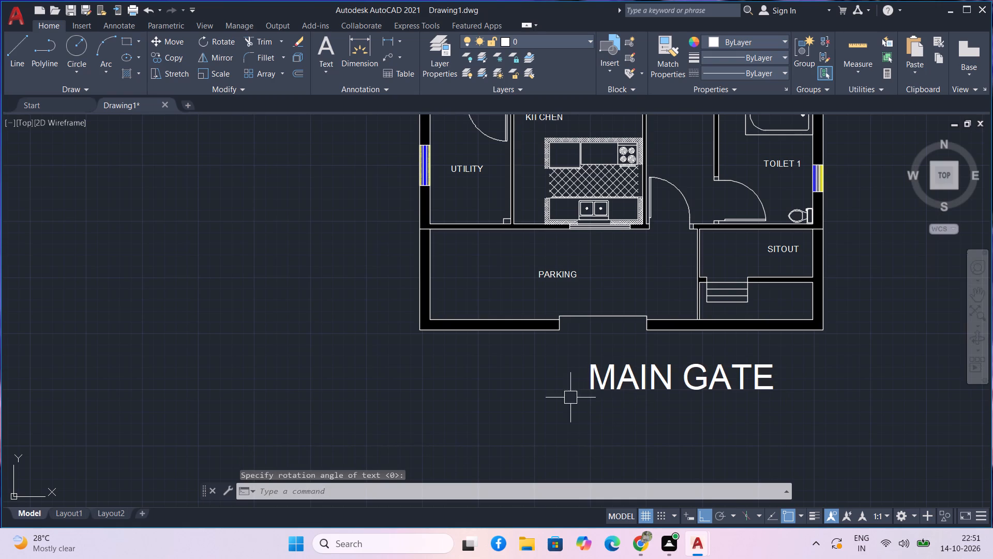
Scale the MAIN GATE text down to about two-thirds of its size, using its lower-right end as base point.
left_click(790, 407)
left_click(659, 374)
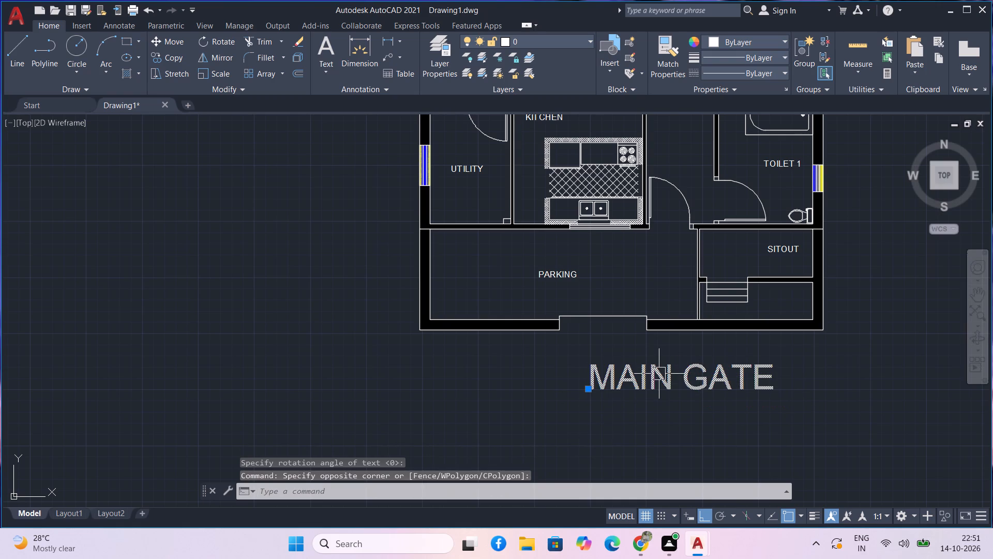
type("SC")
key("space")
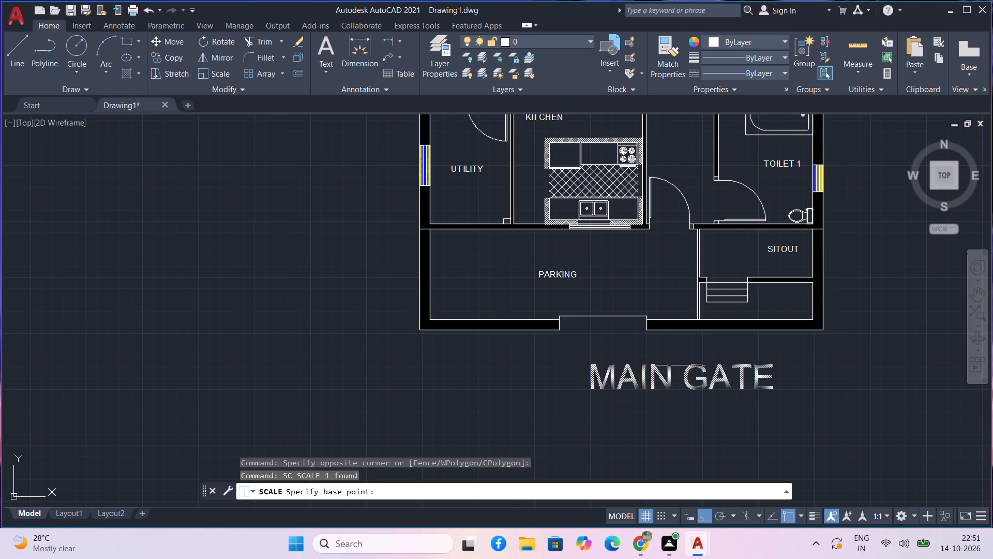
left_click(775, 388)
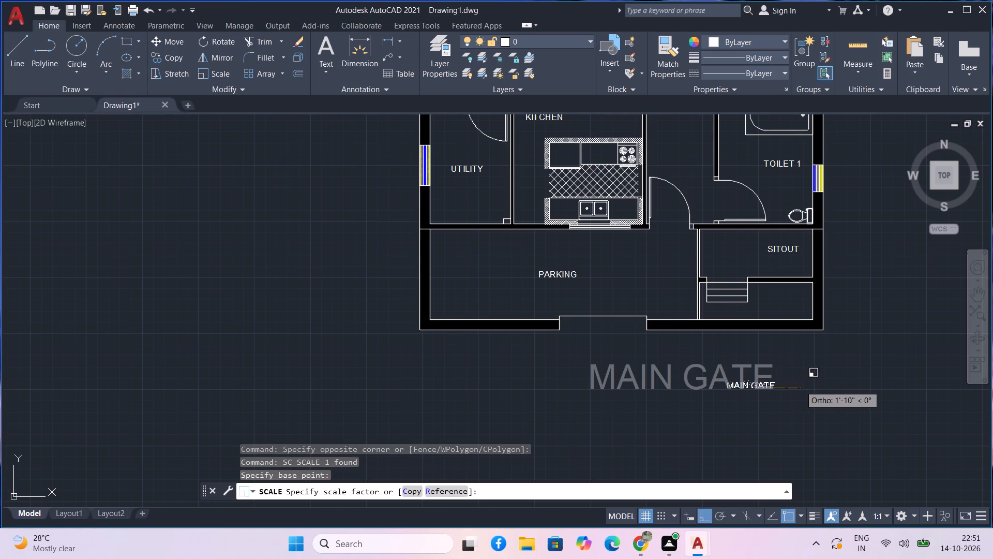
left_click(841, 386)
Move the MAIN GATE text, taken by its lower-left end, beneath the gate opening in the parking's front wall.
left_click_drag(831, 410, 791, 398)
left_click(721, 386)
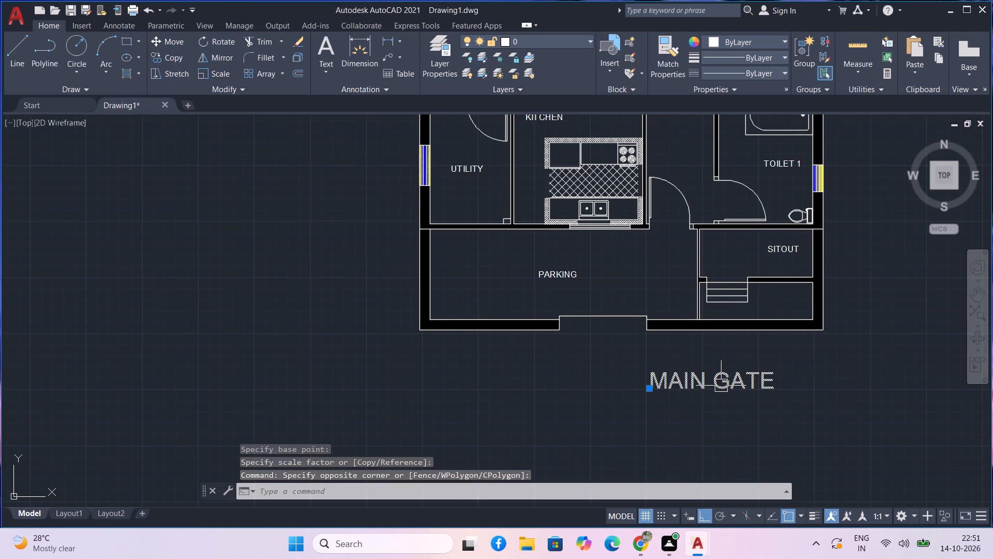
type("M")
key("space")
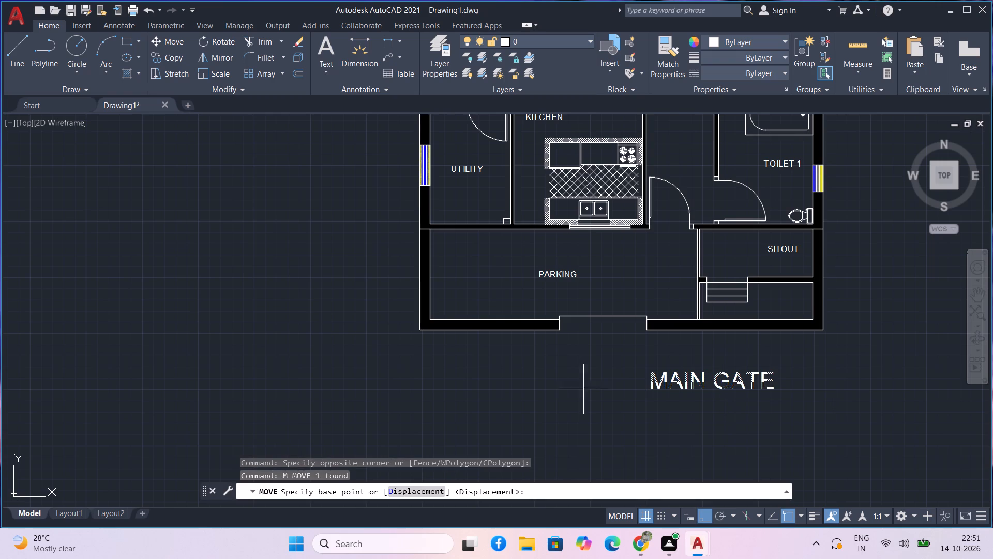
left_click_drag(646, 392, 630, 392)
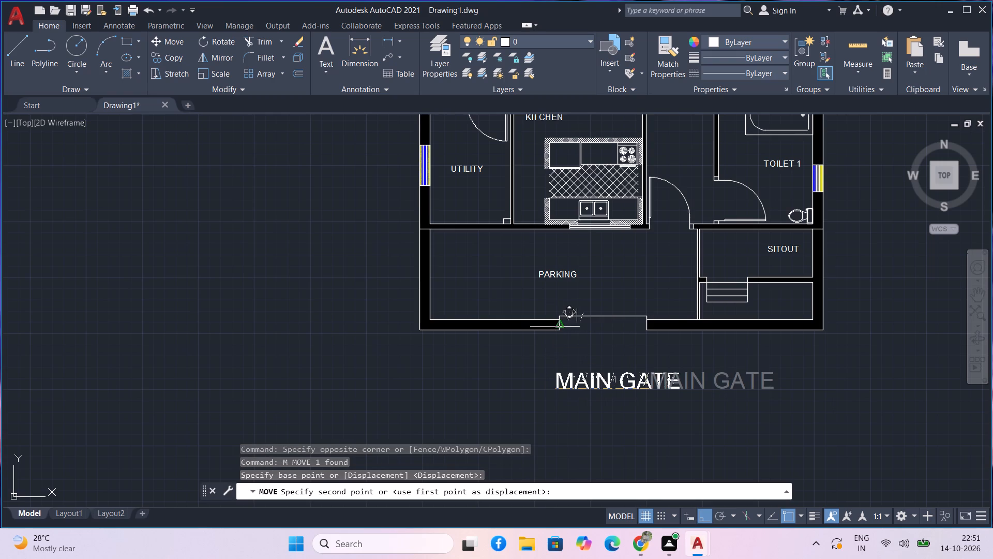
key("F8")
scroll(552, 362, "up", 2)
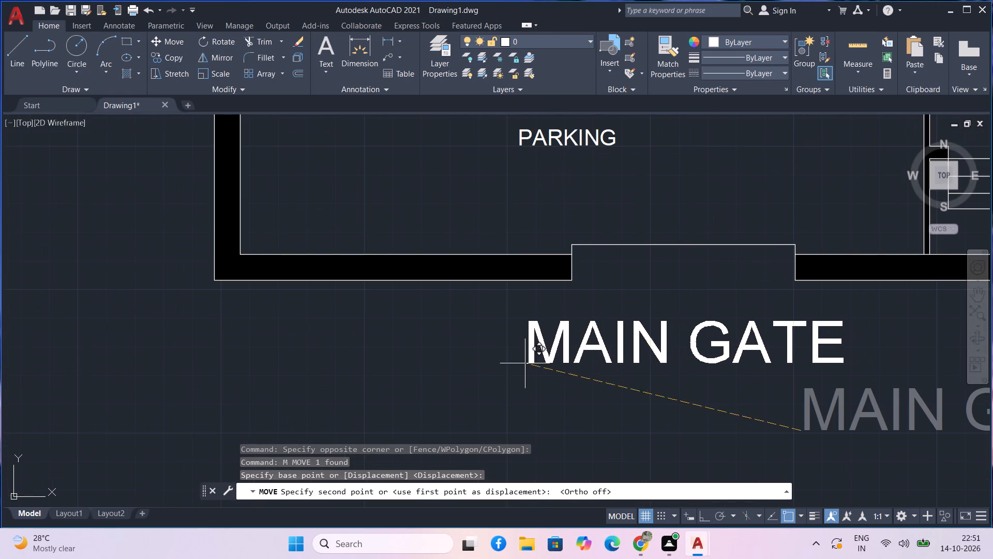
left_click(530, 360)
Scale the MAIN GATE text down to about four-fifths of its size, using its lower-right end as base point.
left_click_drag(795, 395, 792, 387)
left_click(715, 350)
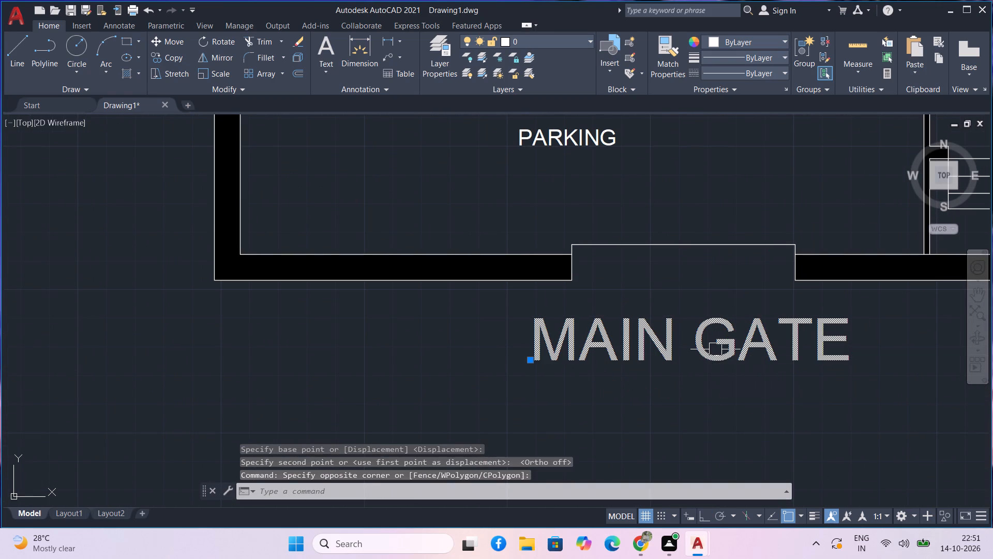
type("SC")
key("space")
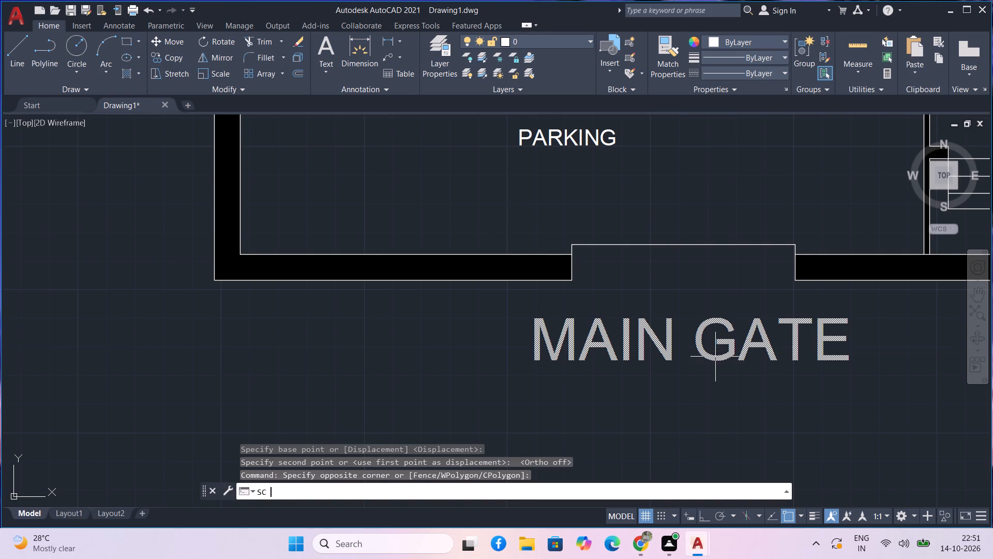
left_click(848, 358)
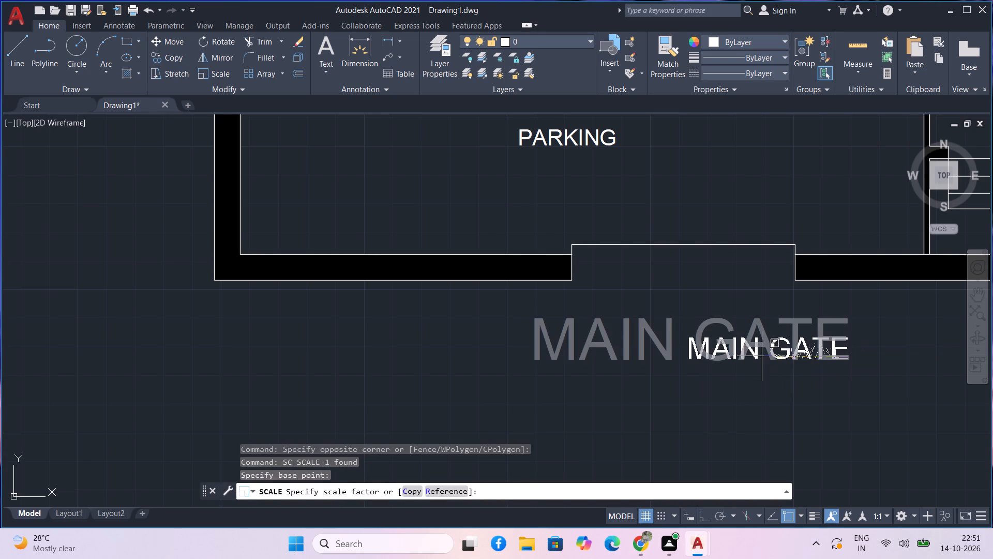
left_click(713, 361)
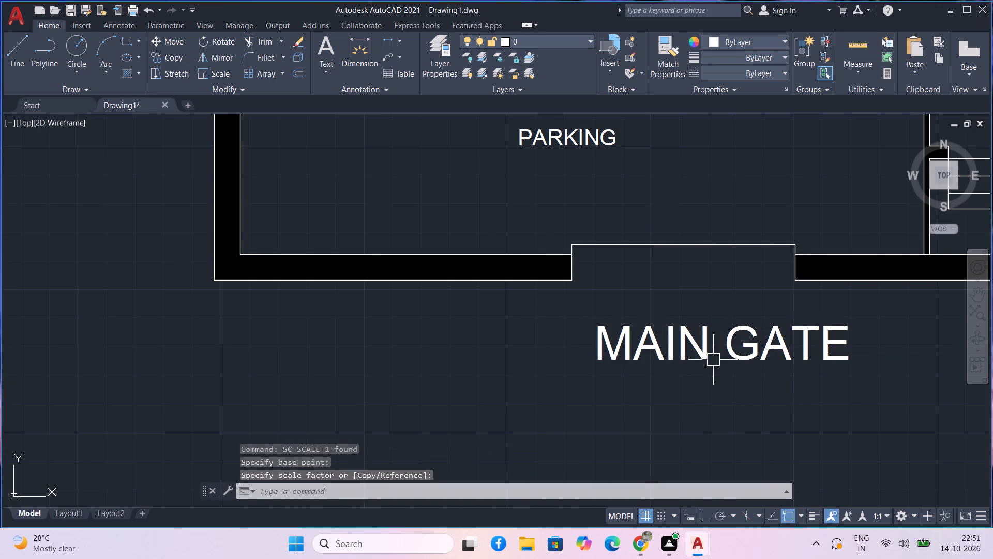
Move the MAIN GATE text closer to the front wall, roughly centred under the gate opening.
left_click_drag(806, 389, 771, 368)
left_click(745, 355)
type("M")
key("space")
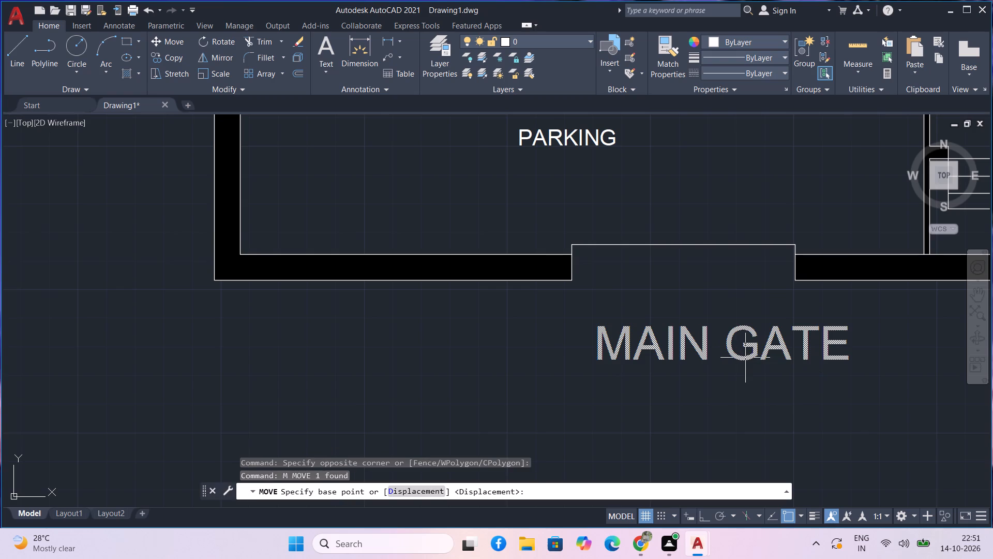
left_click(745, 361)
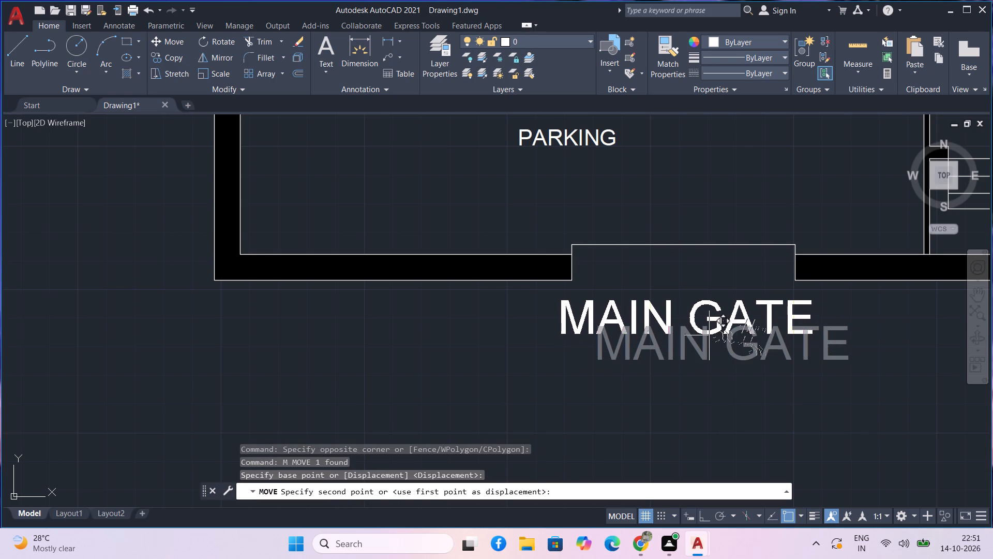
left_click(713, 330)
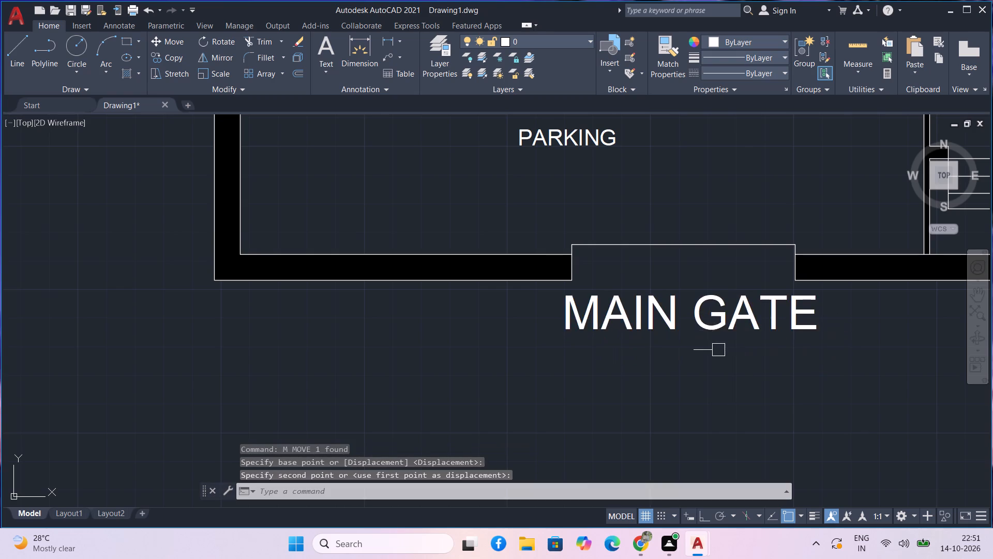
Draw a horizontal line about 29' long below the MAIN GATE text, spanning the full width of the house front.
scroll(719, 353, "down", 2)
middle_click_drag(718, 365, 721, 311)
type("L")
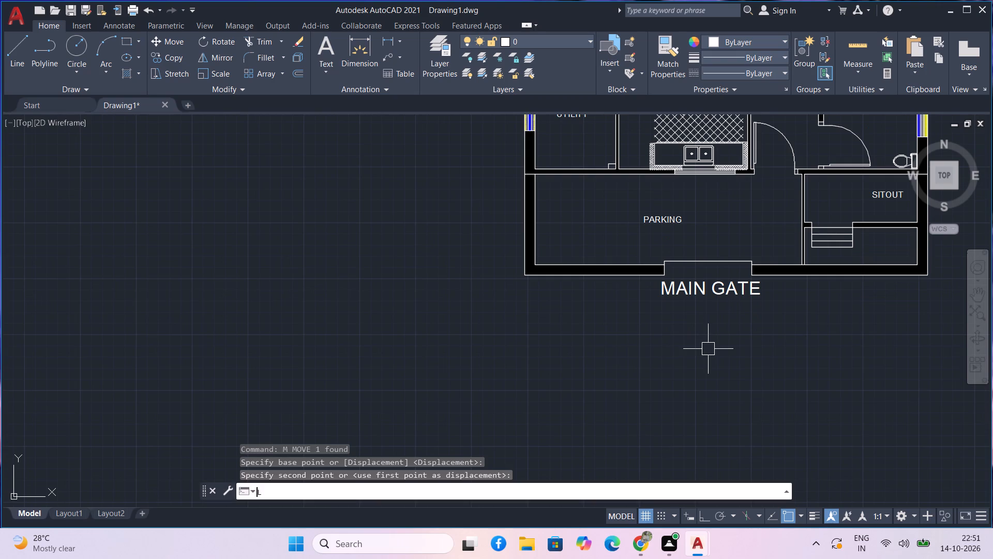
key("space")
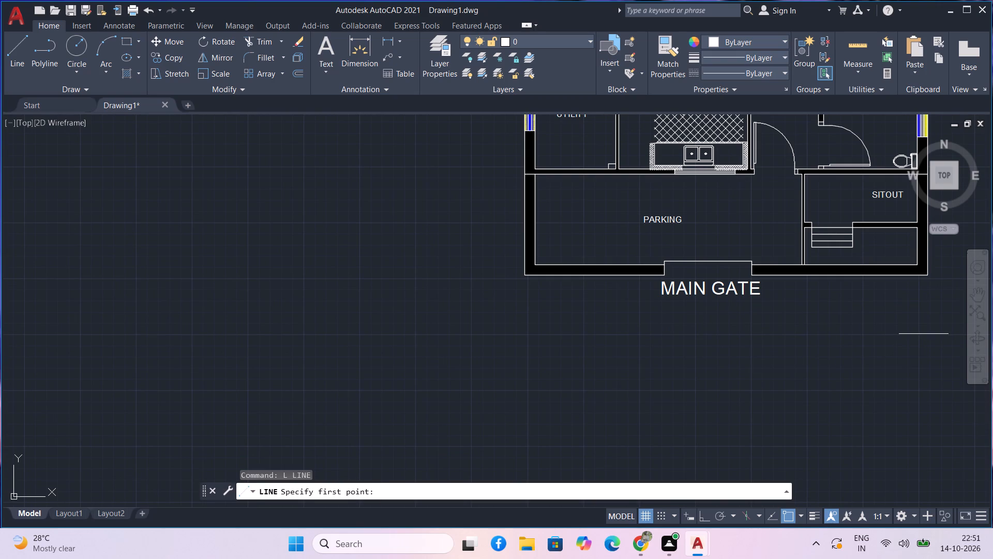
middle_click_drag(924, 334, 861, 344)
scroll(856, 337, "up", 2)
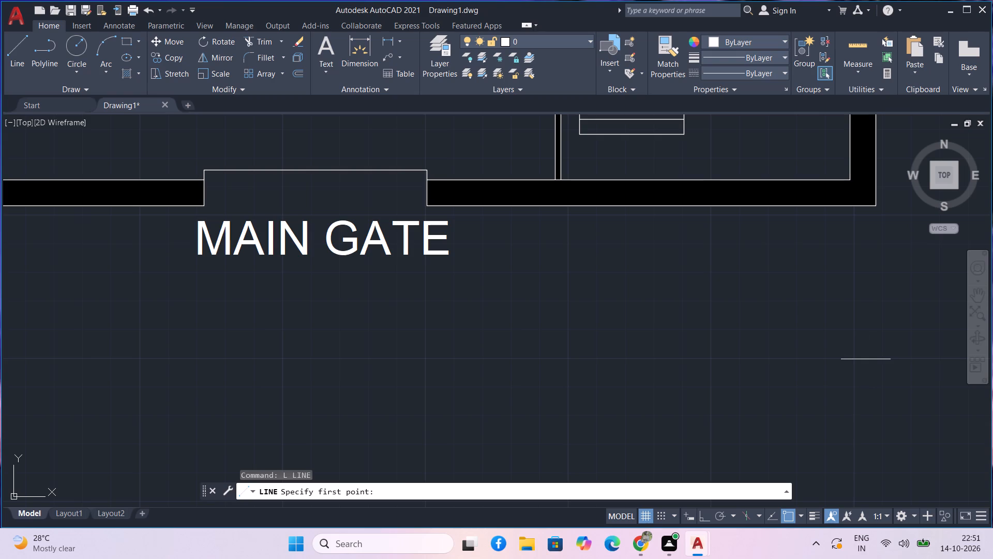
left_click_drag(866, 359, 851, 359)
key("F8")
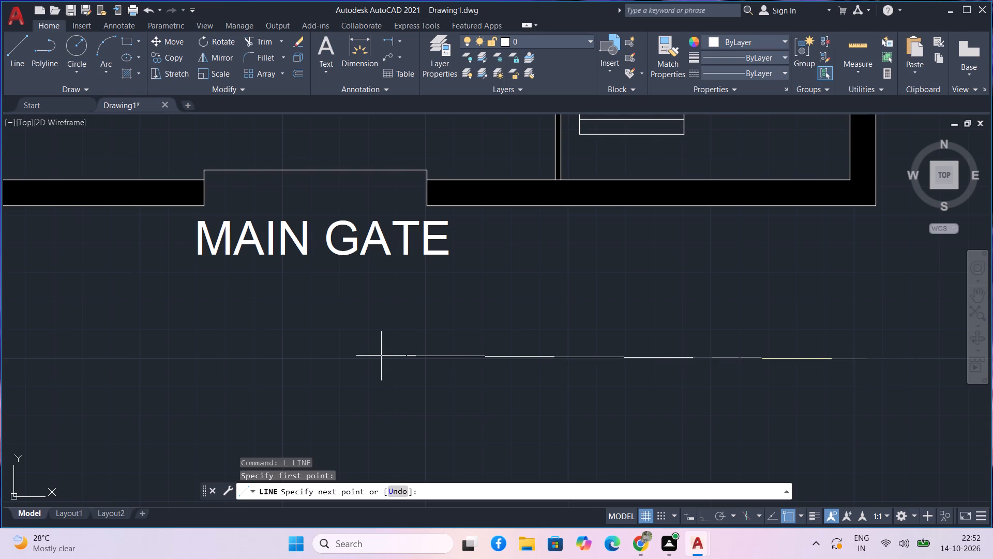
scroll(381, 351, "down", 2)
middle_click_drag(379, 360, 602, 394)
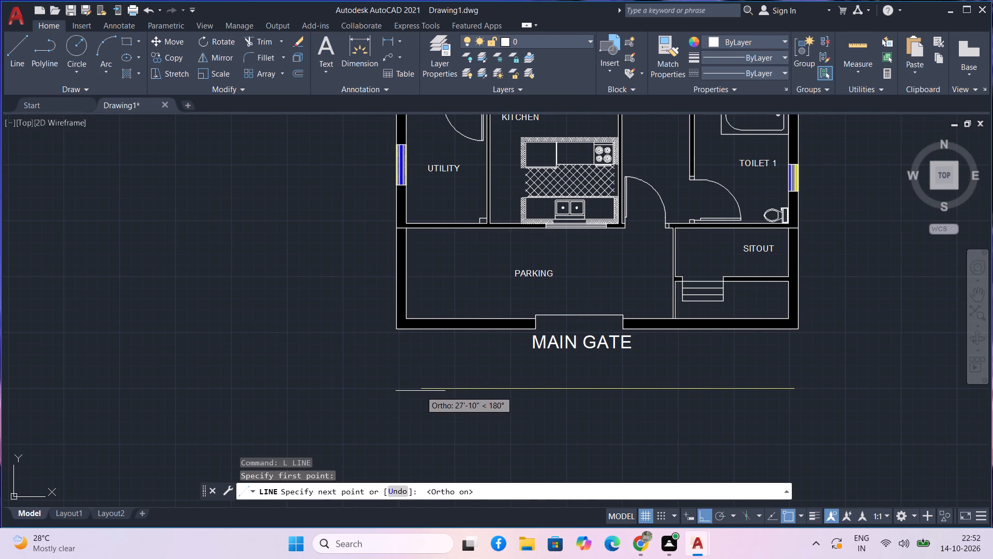
scroll(420, 391, "up", 1)
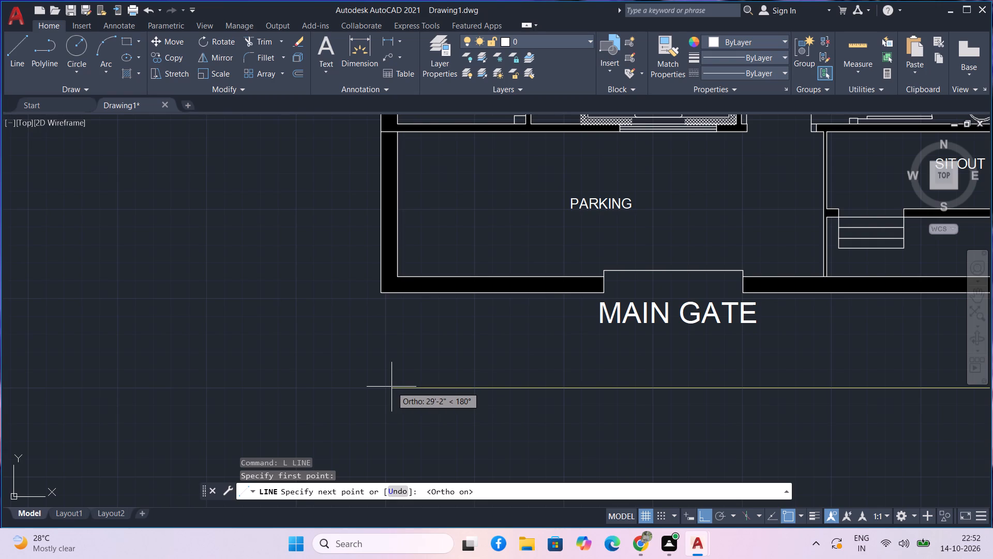
left_click(384, 385)
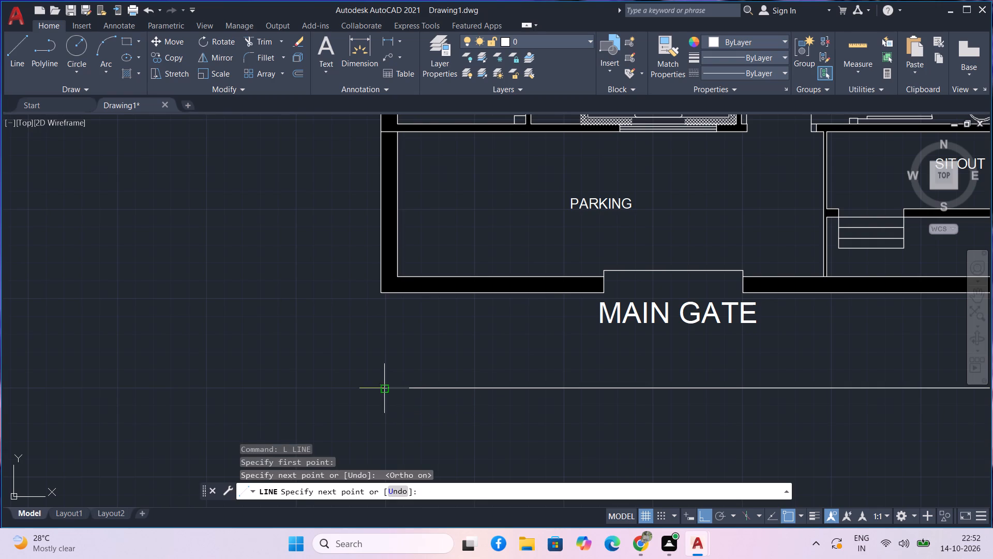
key("space")
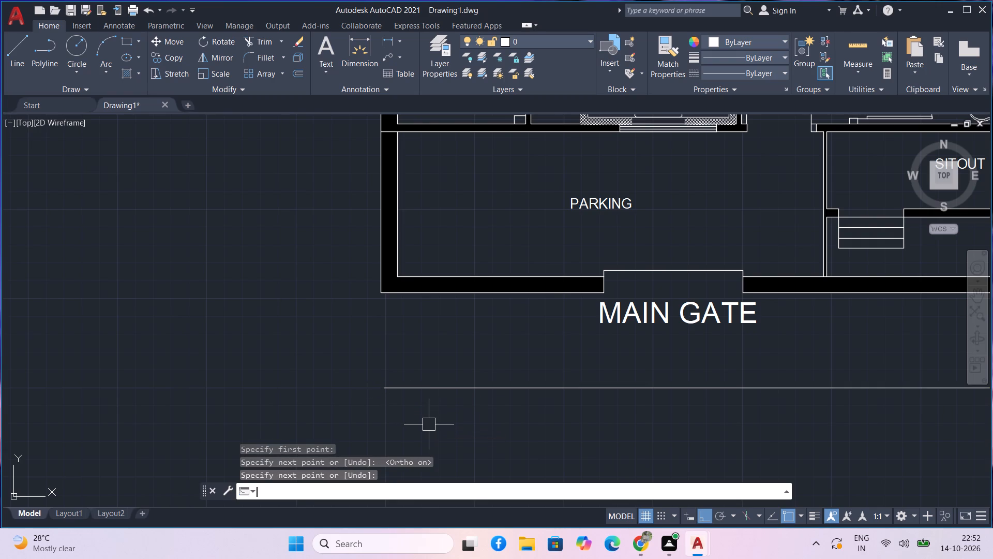
Draw a 2' horizontal line just above the west end of the long line below the house.
type("L")
key("space")
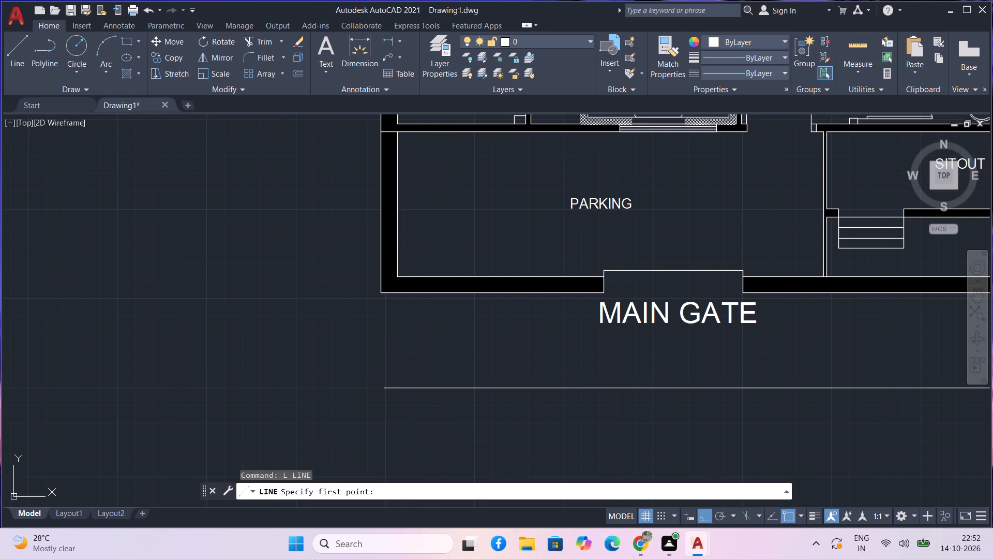
scroll(409, 378, "up", 2)
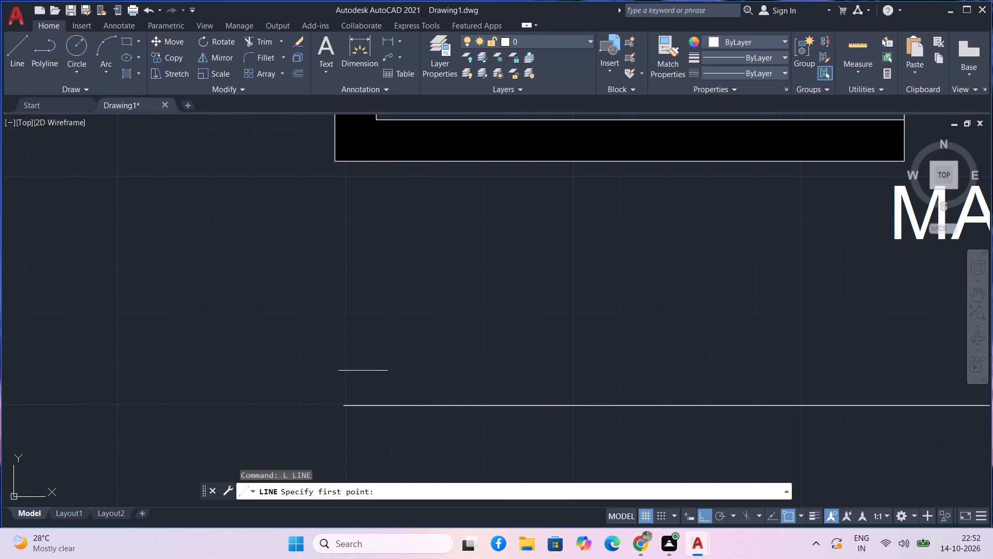
left_click(363, 371)
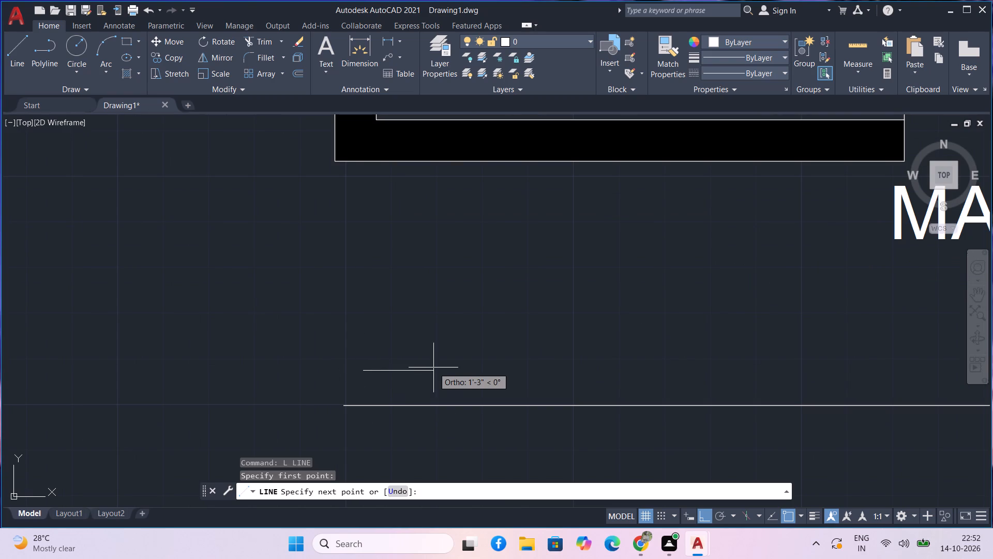
type("2'")
key("Return")
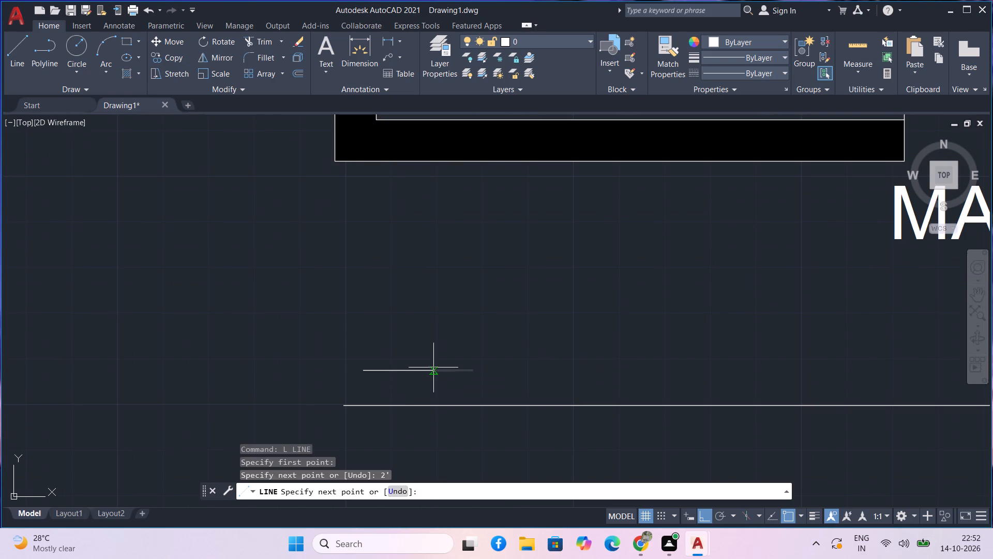
key("space")
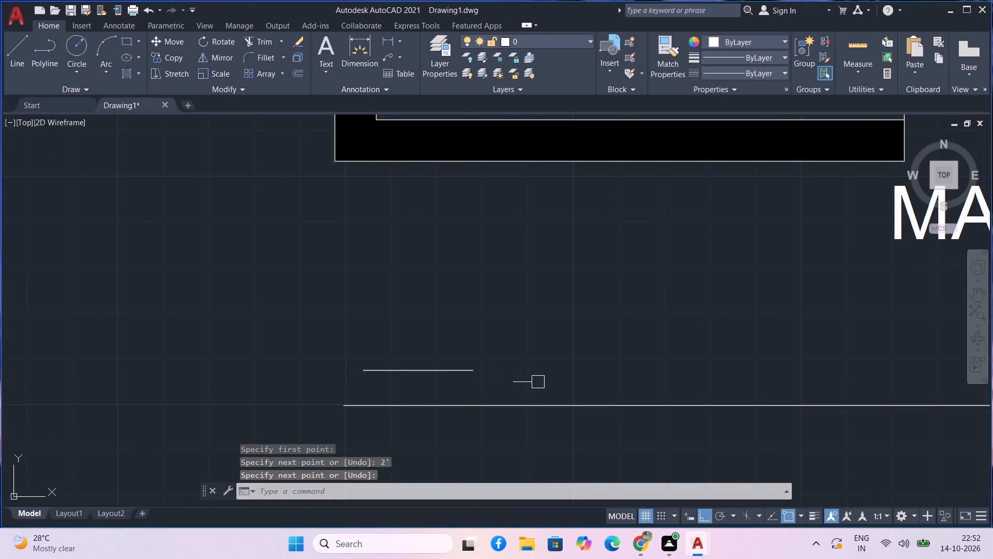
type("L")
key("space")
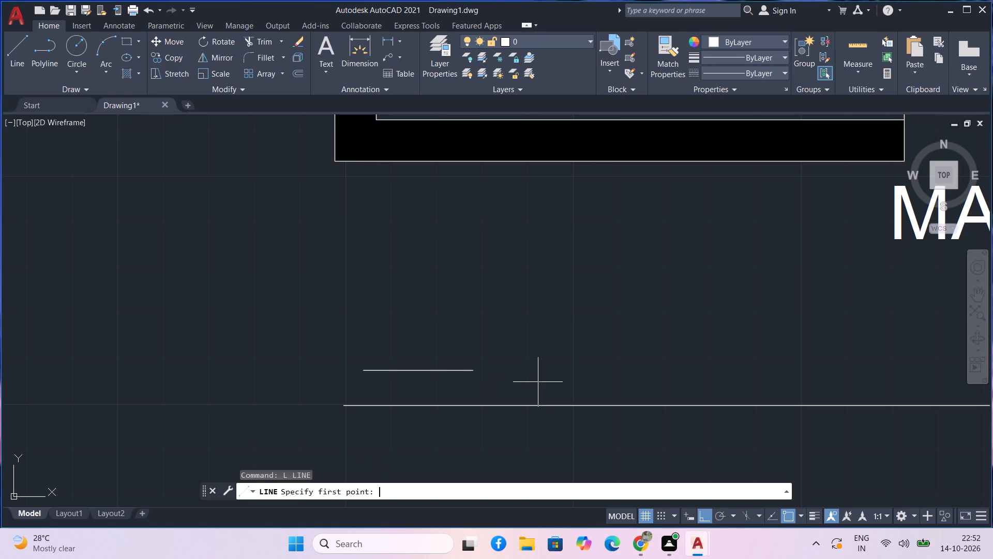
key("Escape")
Copy the 2' dash eastward five times in one row, the first four about 3', 5'-11", 7'-6" and 9'-6" from the original.
left_click_drag(484, 374, 479, 369)
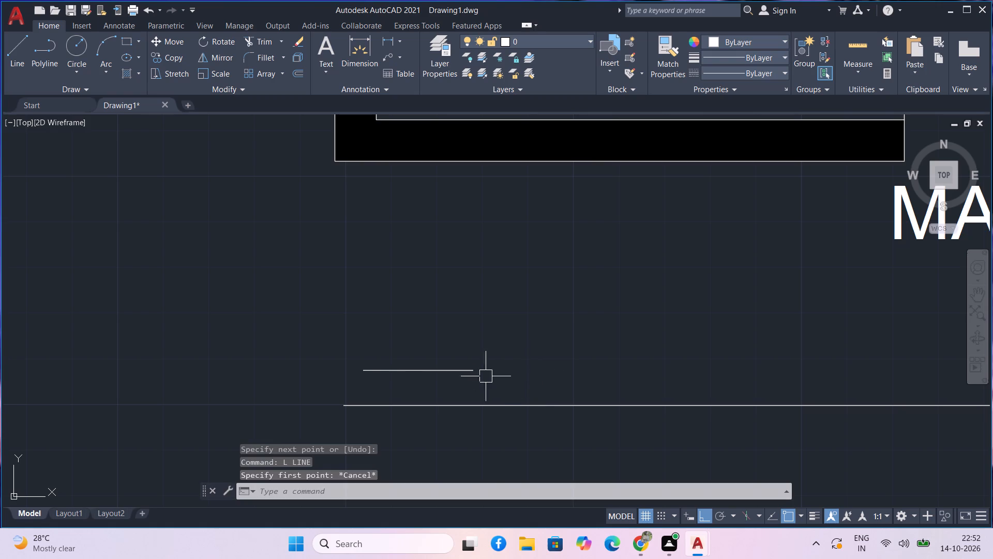
left_click_drag(479, 369, 467, 364)
left_click(433, 342)
type("CO")
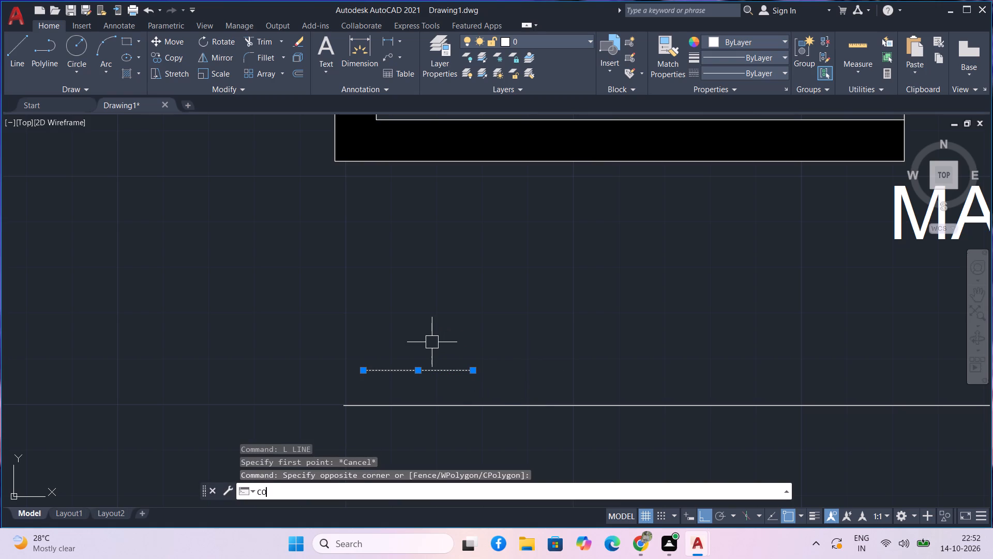
key("space")
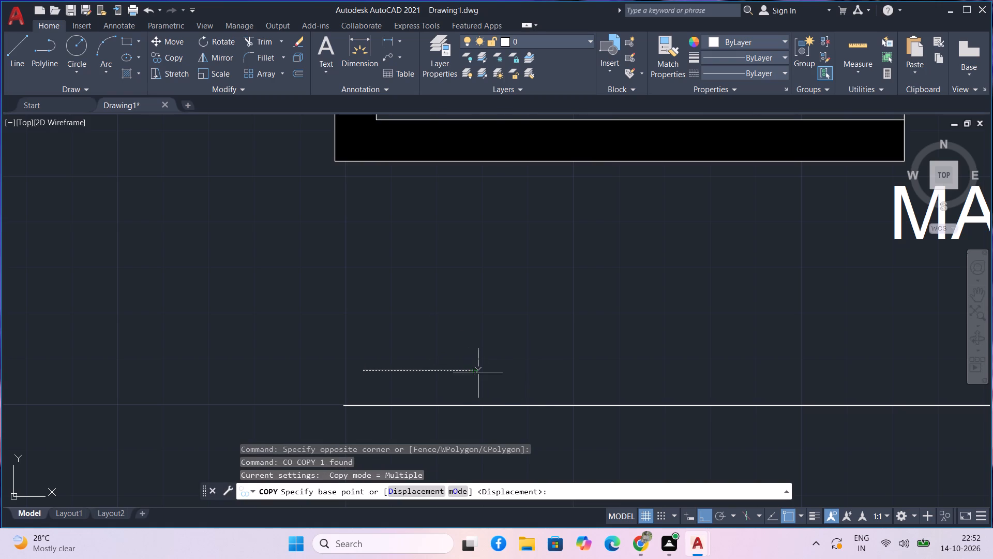
left_click(477, 370)
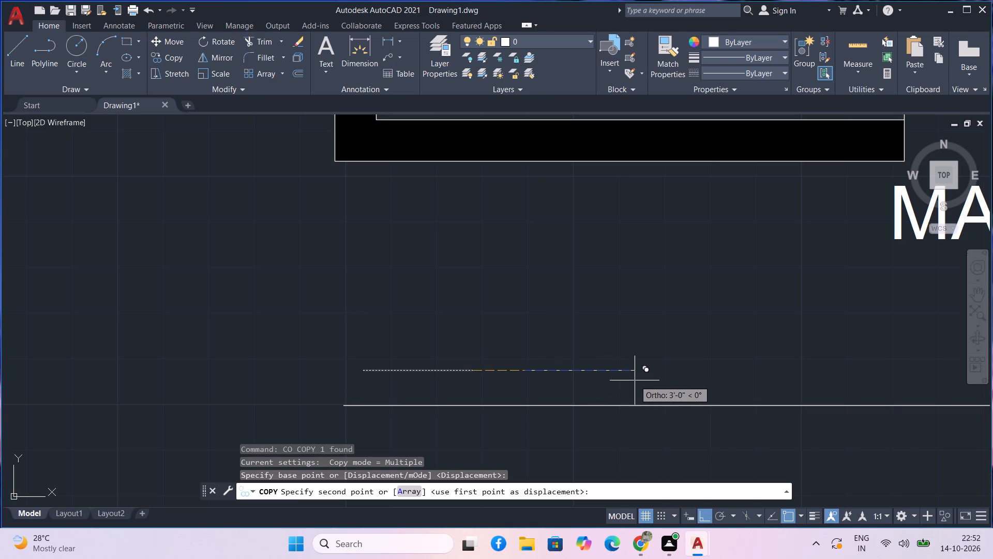
left_click(635, 380)
middle_click_drag(835, 377, 704, 394)
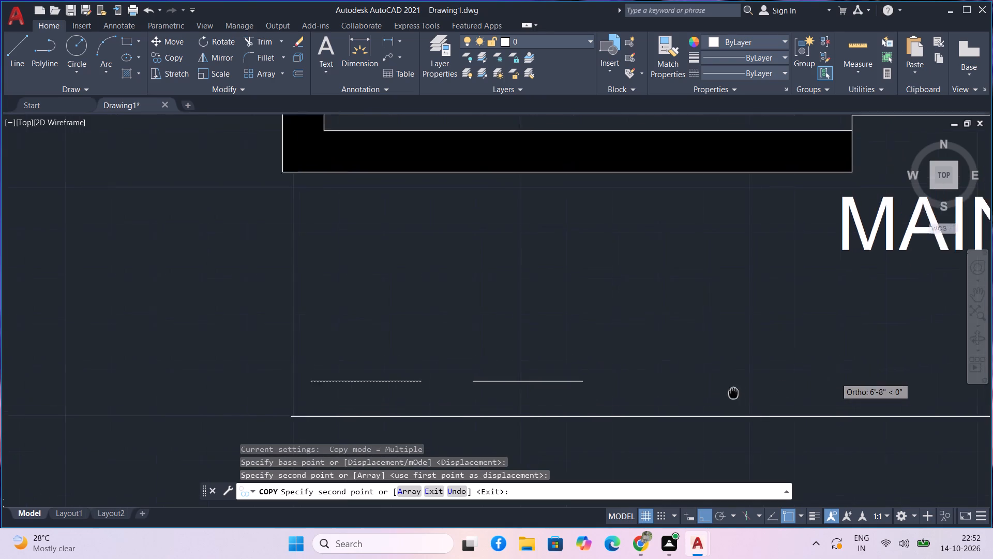
middle_click_drag(704, 394, 628, 400)
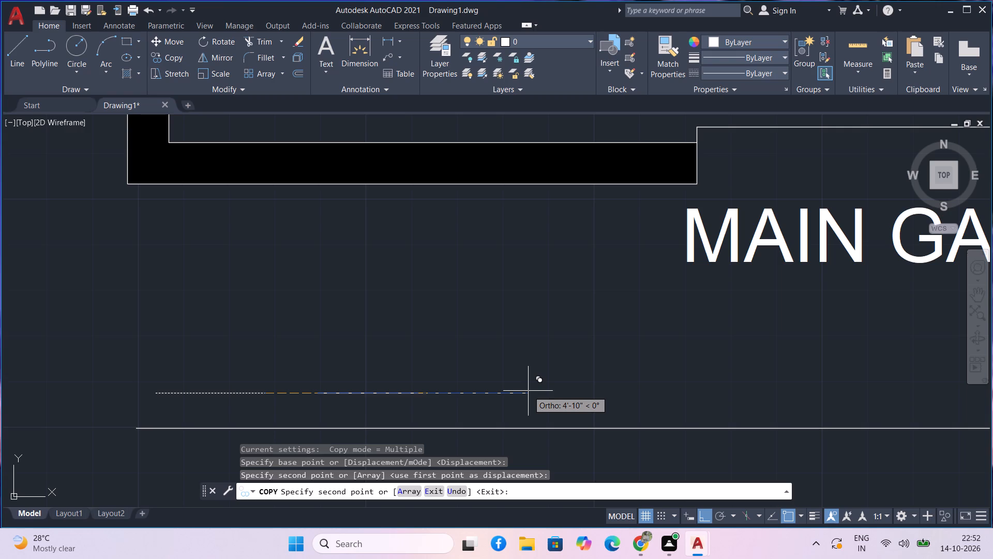
left_click(591, 394)
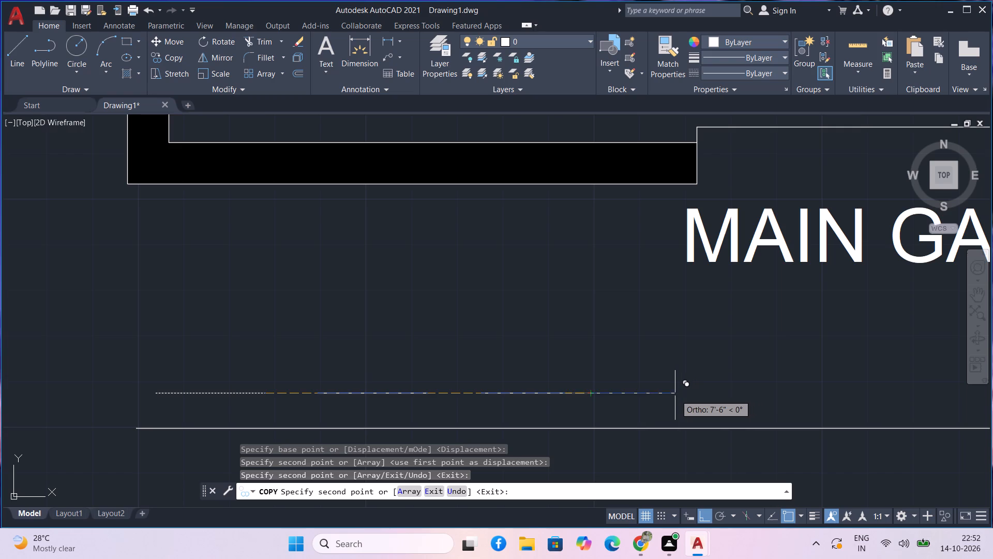
left_click_drag(675, 395, 680, 398)
left_click(785, 387)
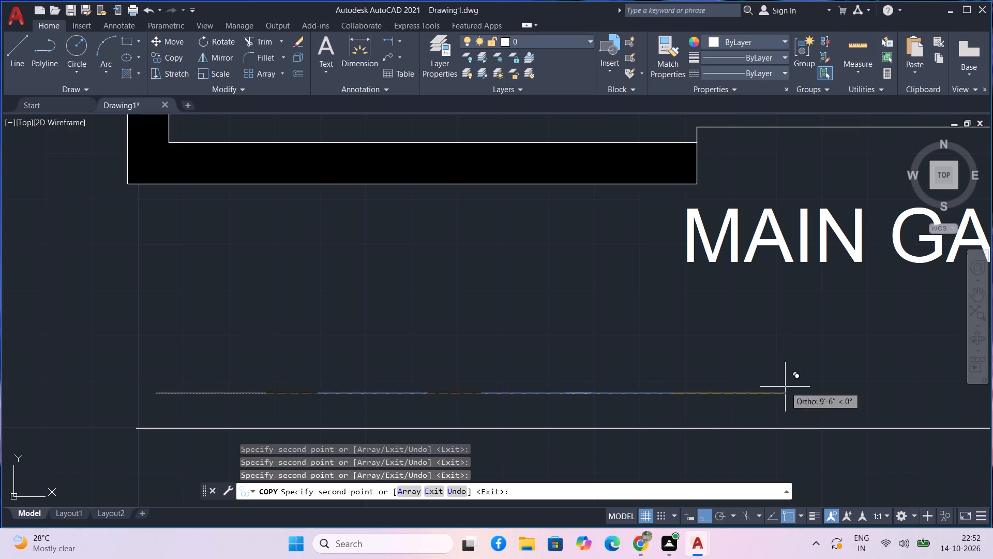
left_click(918, 398)
Continue the row with six more dash copies, starting about 14'-4" from the original and ending at the long line's east end.
middle_click_drag(923, 400, 900, 405)
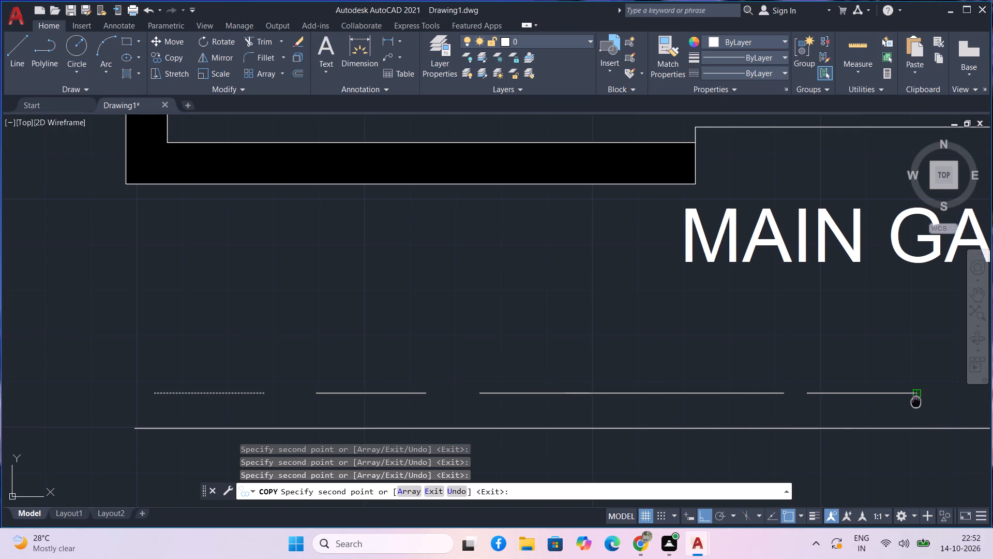
middle_click_drag(900, 405, 608, 415)
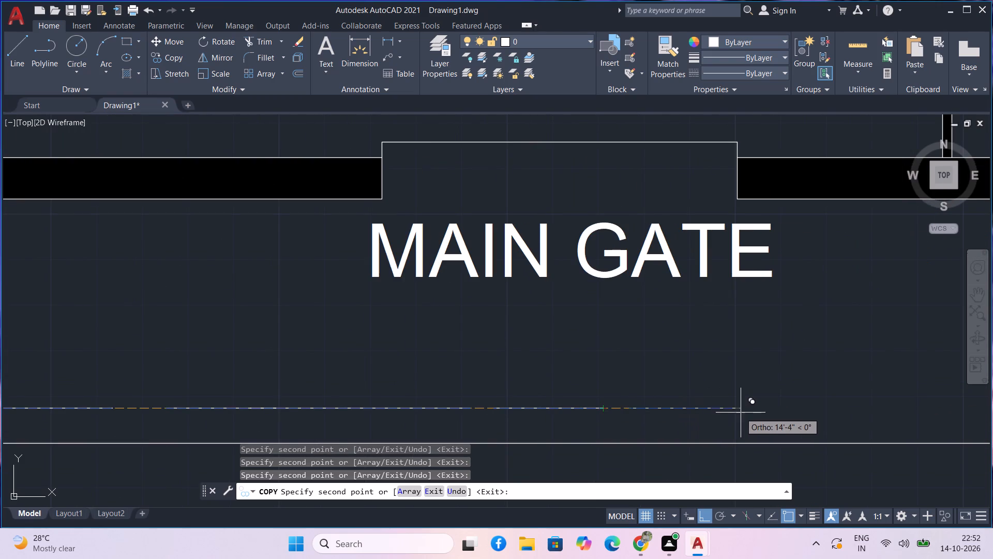
left_click(743, 413)
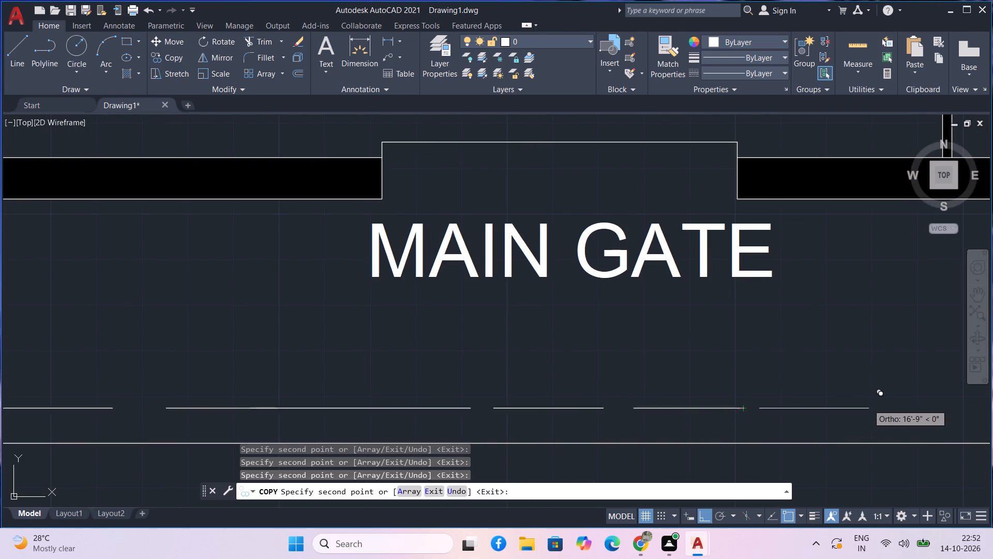
left_click(870, 404)
scroll(871, 404, "down", 1)
middle_click_drag(871, 404, 534, 422)
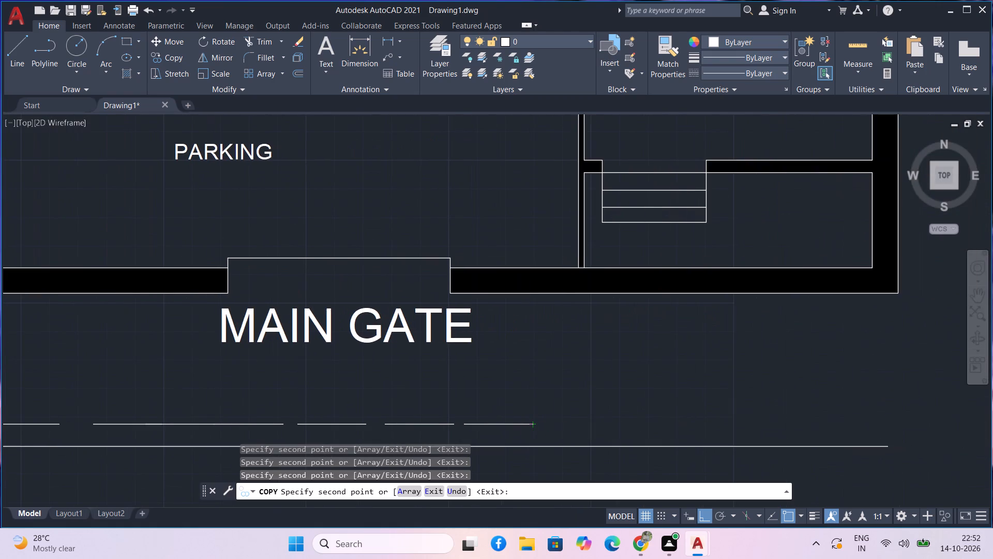
middle_click_drag(534, 422, 698, 354)
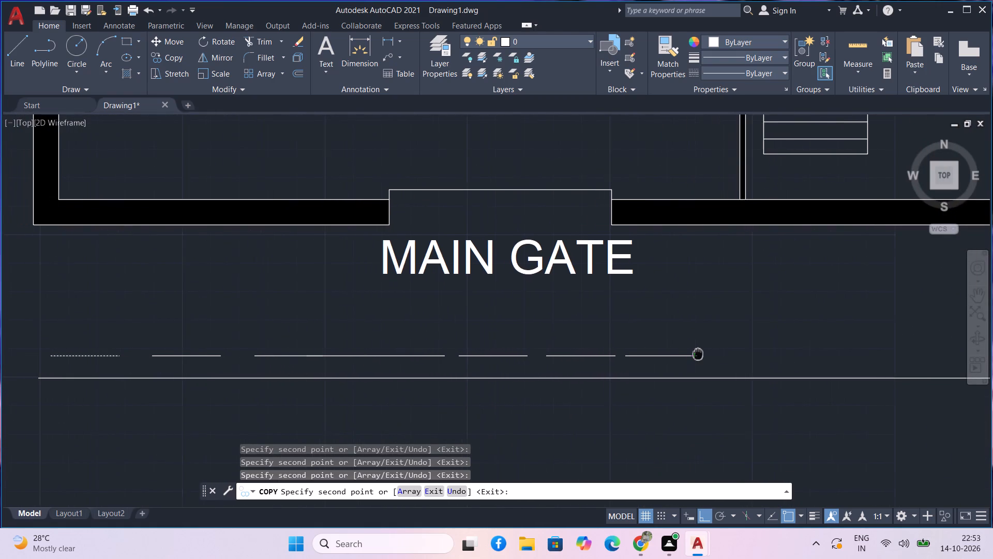
middle_click_drag(698, 354, 700, 349)
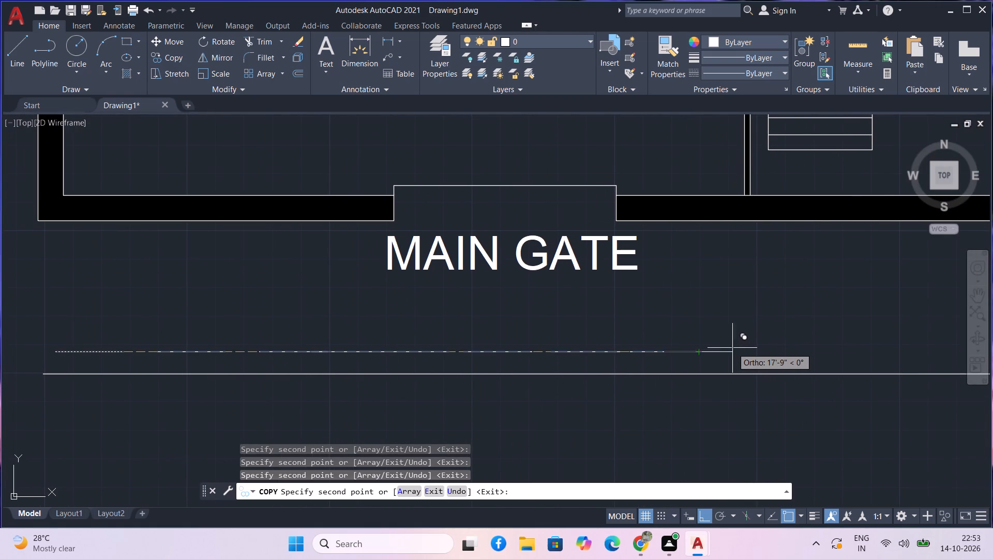
left_click(750, 348)
left_click(861, 353)
scroll(859, 352, "down", 1)
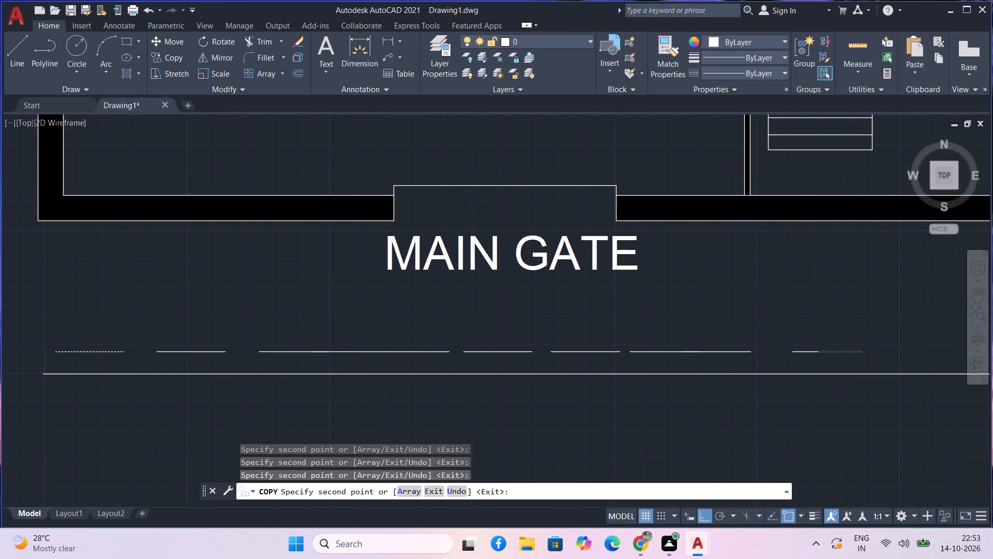
middle_click_drag(857, 352, 601, 358)
middle_click(601, 358)
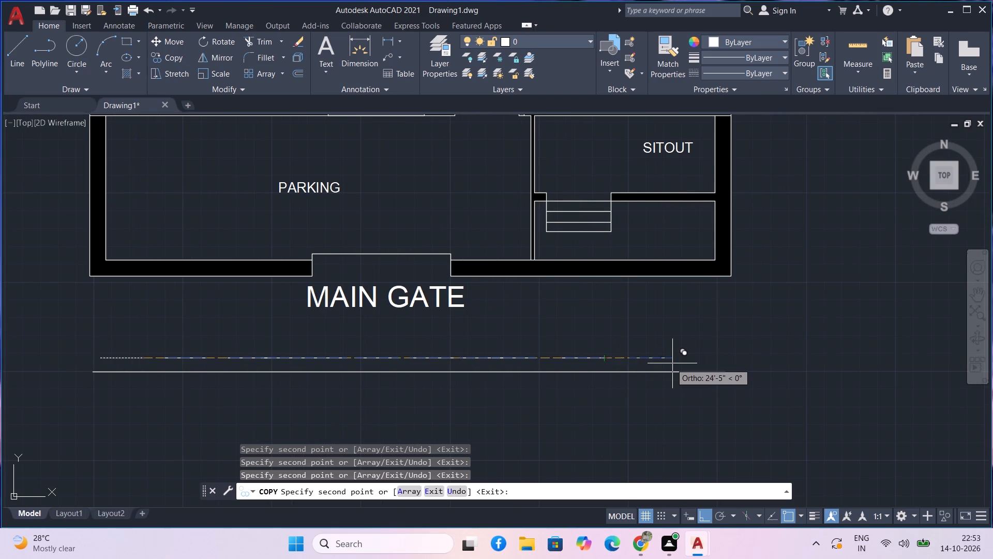
left_click(673, 363)
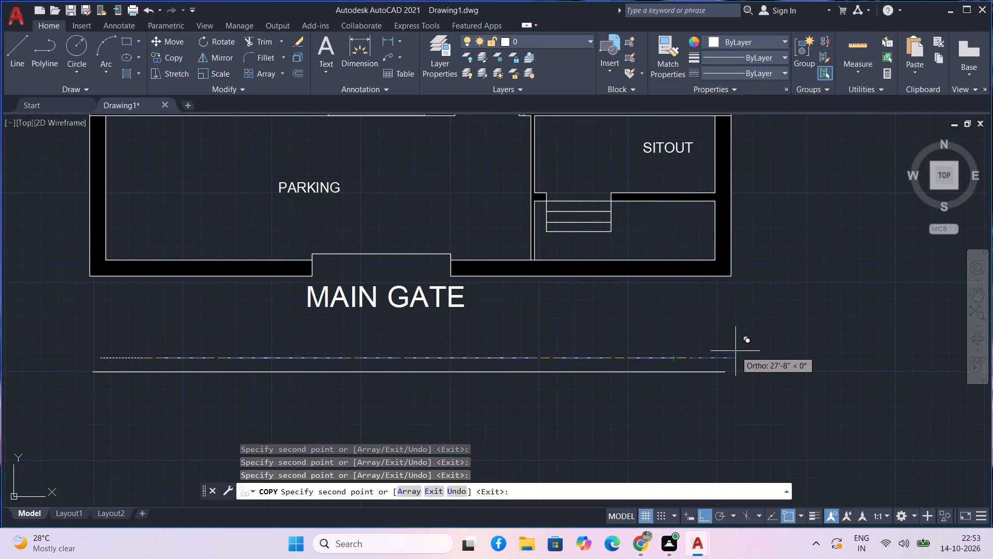
left_click(728, 353)
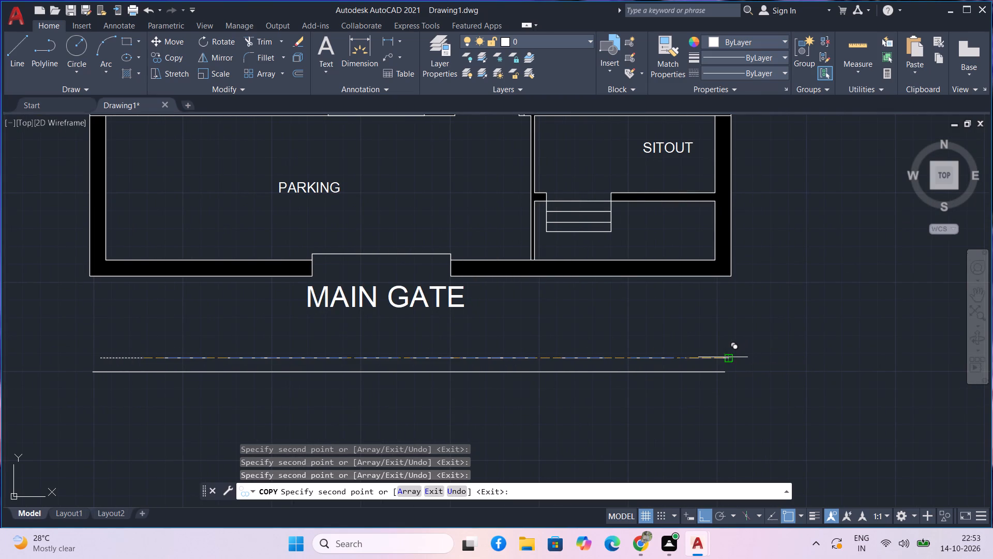
key("space")
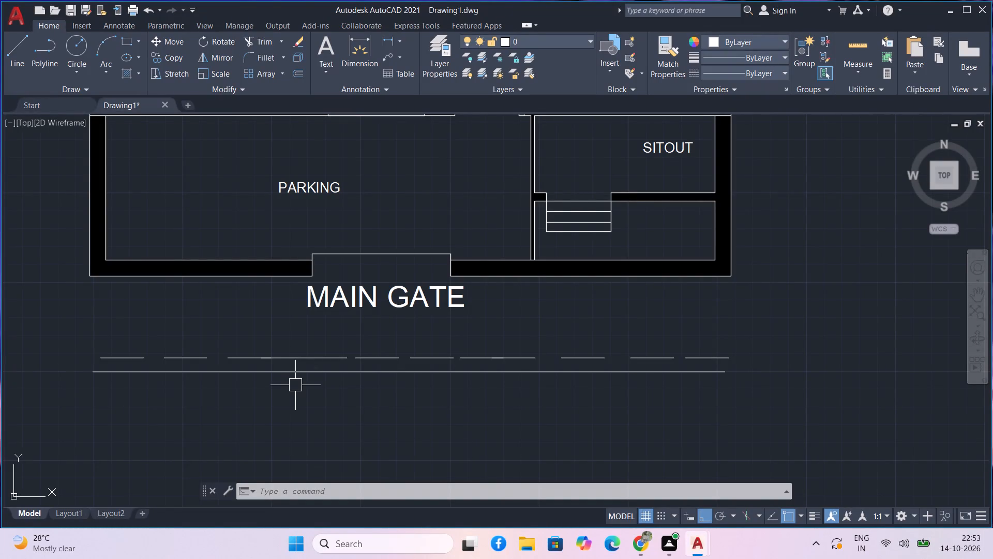
Delete the extra dash that bridges the third dash and the one below the start of the MAIN GATE text.
left_click(296, 356)
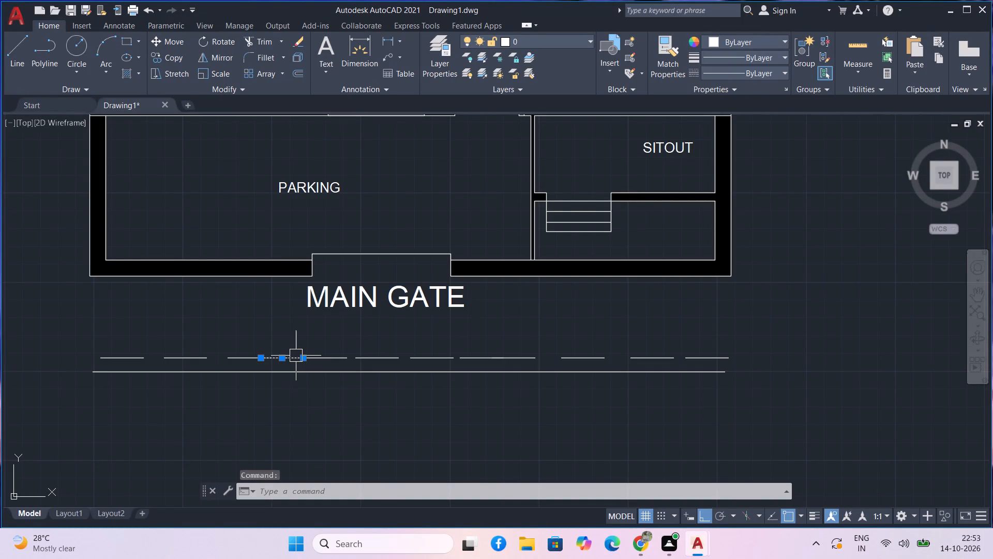
key("Delete")
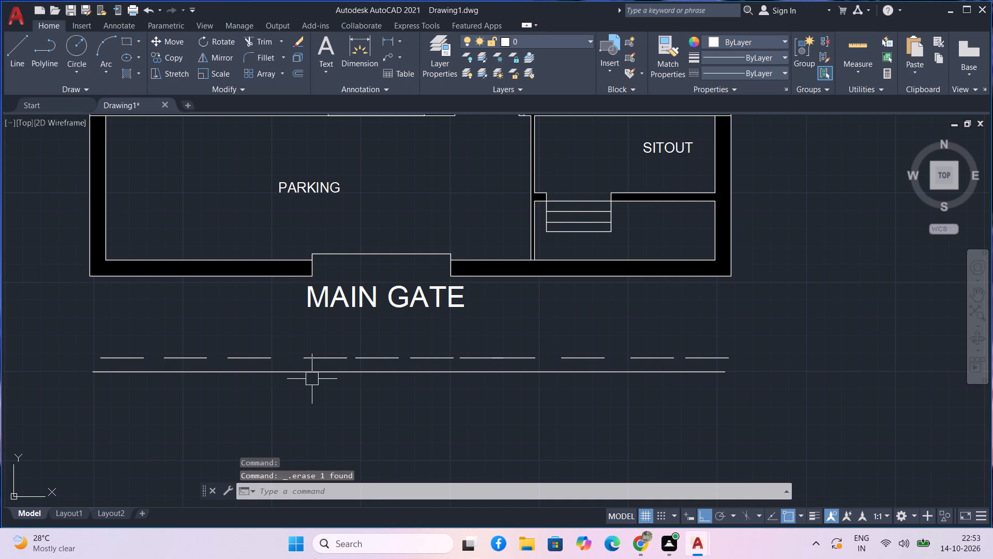
Move the fourth dash, below the start of the MAIN GATE text, slightly west to even out the gaps beside it.
left_click(321, 357)
type("M")
key("space")
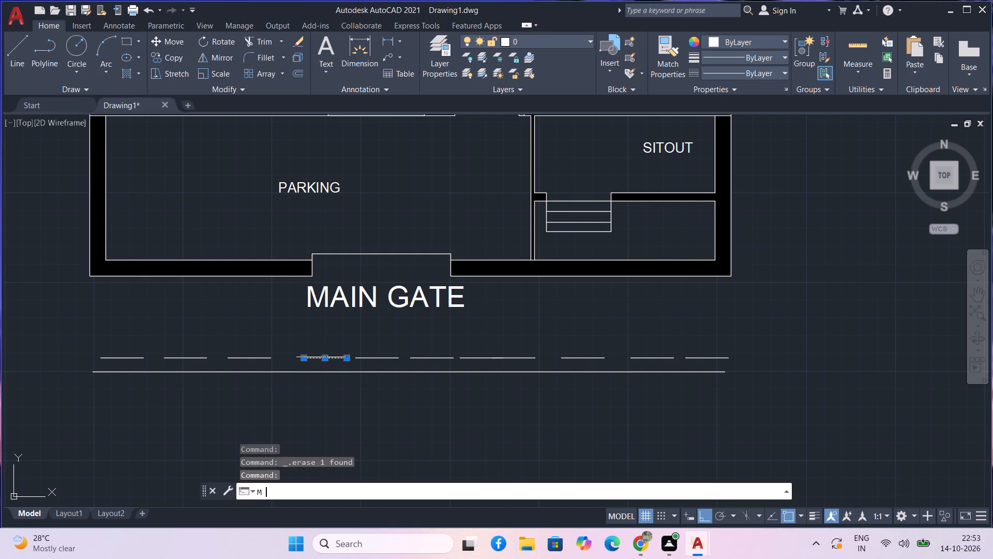
scroll(321, 357, "up", 2)
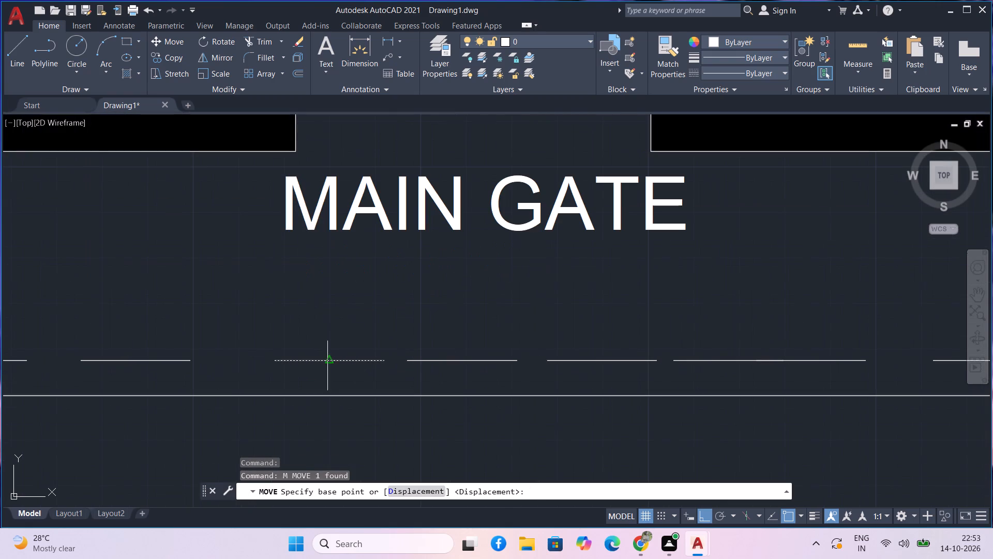
left_click(327, 360)
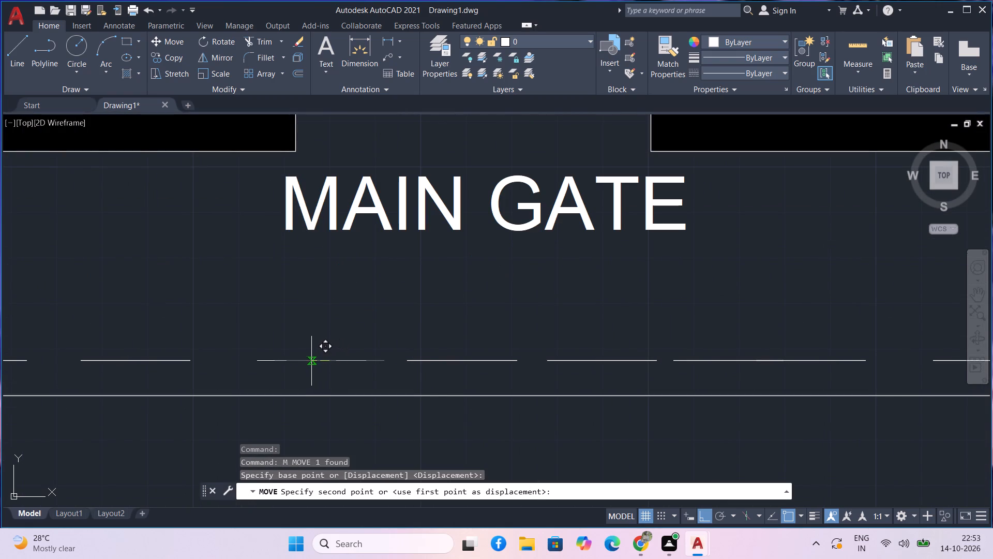
left_click(311, 361)
Move the eighth dash, which overlaps its western neighbour just east of the MAIN GATE text, about 5" east.
scroll(392, 383, "down", 1)
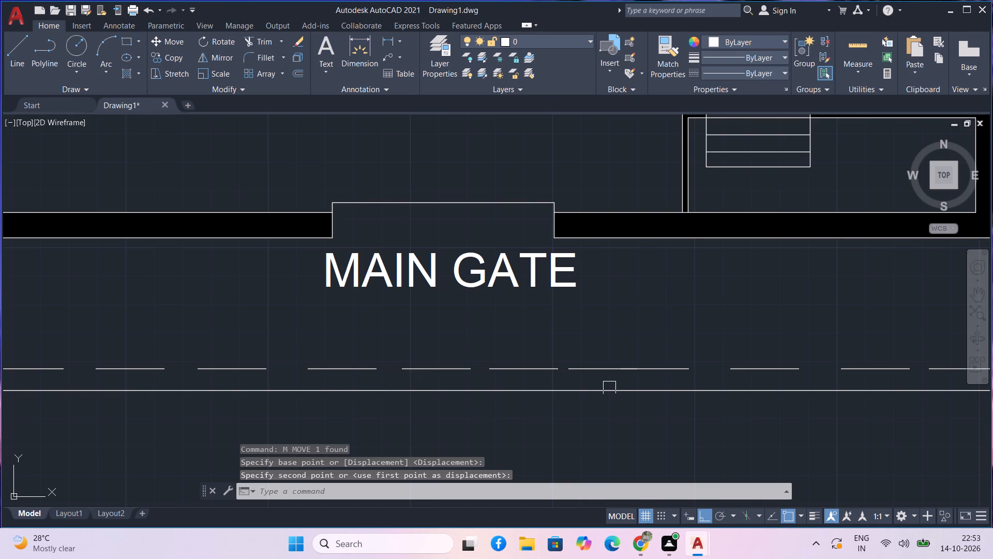
left_click(639, 370)
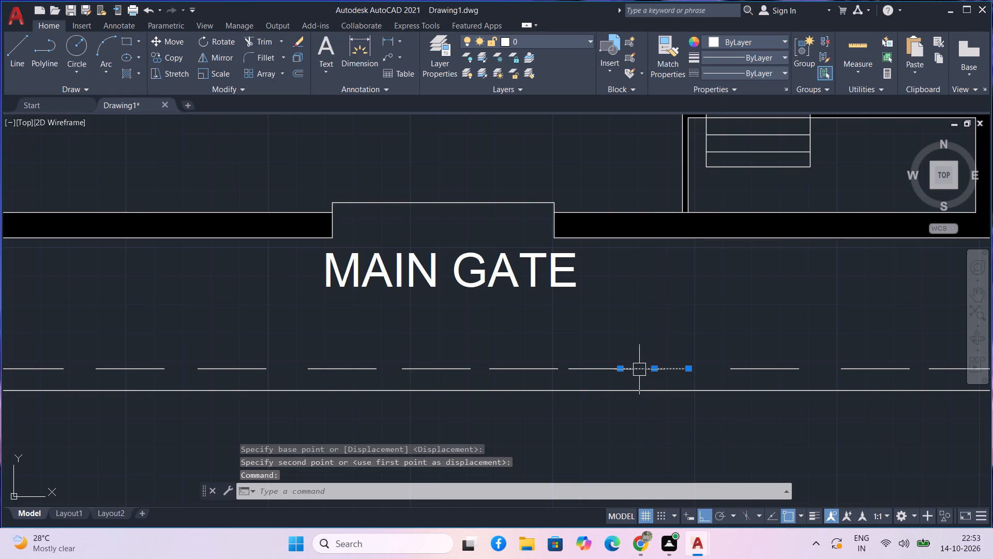
type("M")
key("space")
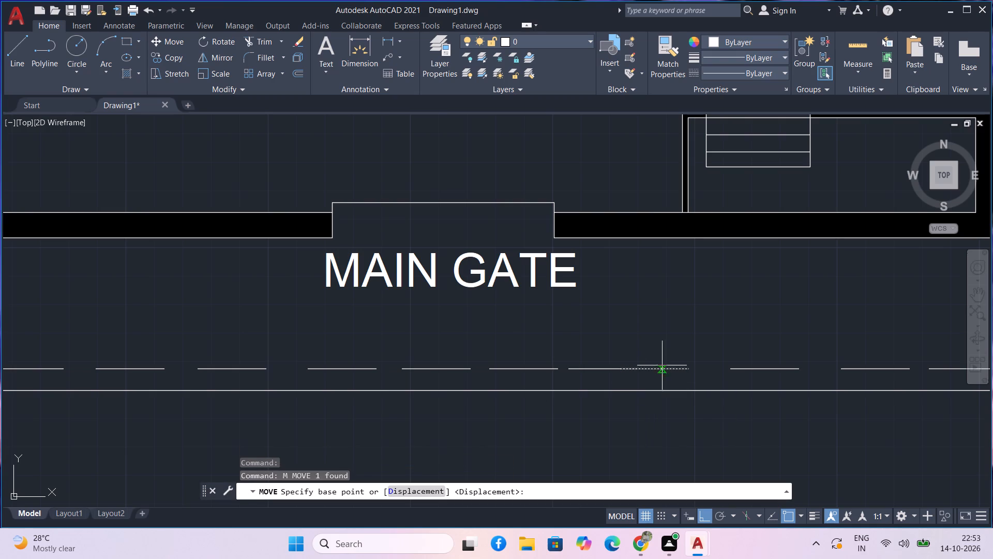
scroll(664, 363, "up", 3)
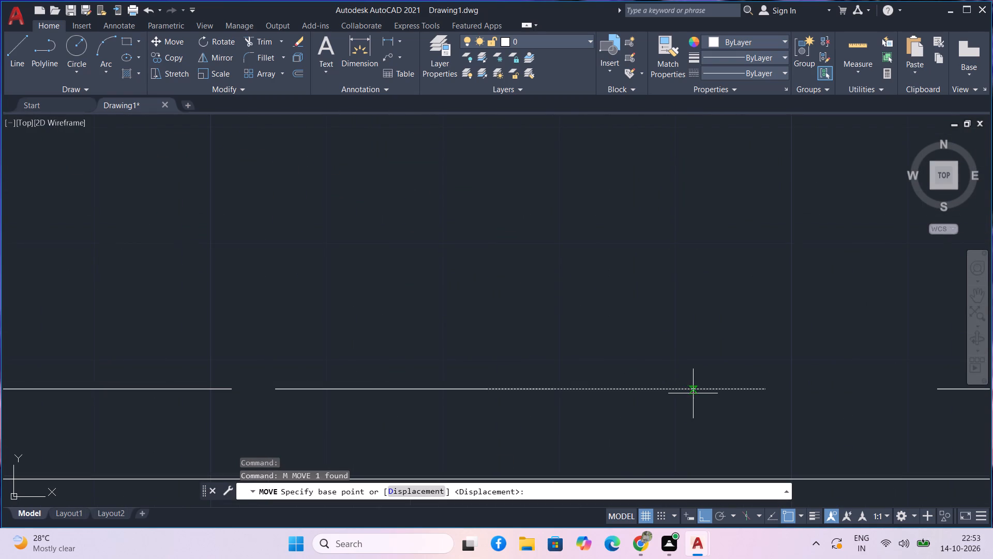
left_click_drag(694, 389, 701, 385)
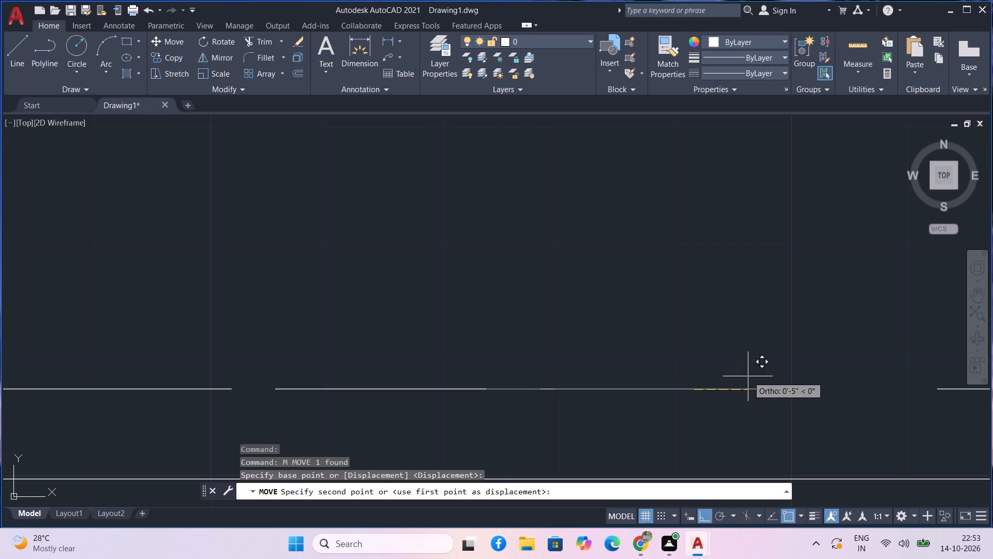
left_click(748, 376)
Move the same eighth dash about another 6" east to open a clear gap from the seventh dash.
scroll(756, 382, "down", 1)
left_click_drag(761, 404, 749, 382)
left_click(728, 363)
type("M")
key("space")
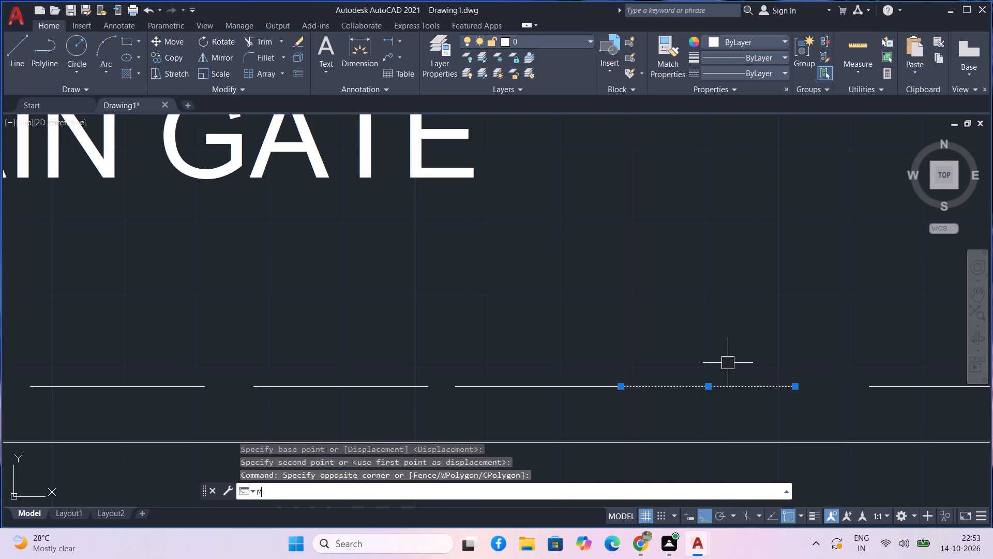
left_click(796, 384)
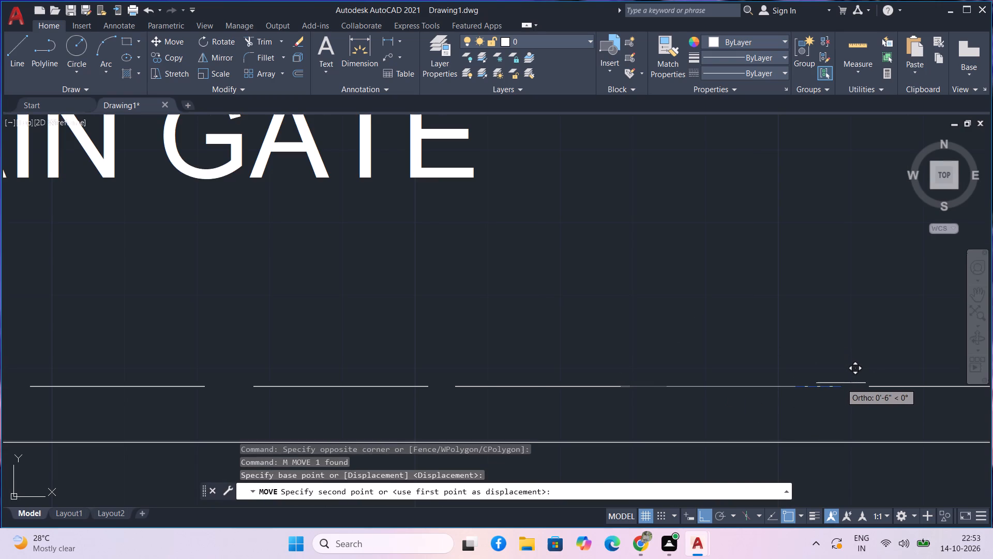
left_click(841, 383)
Move the tenth dash, the second from the east end of the row, slightly west to even out its gaps.
scroll(777, 432, "down", 2)
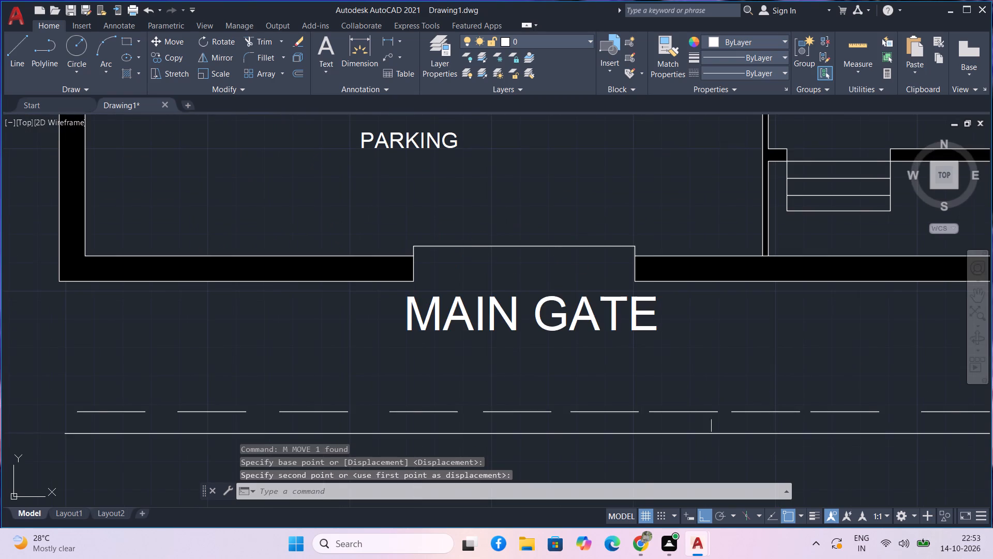
scroll(665, 428, "down", 1)
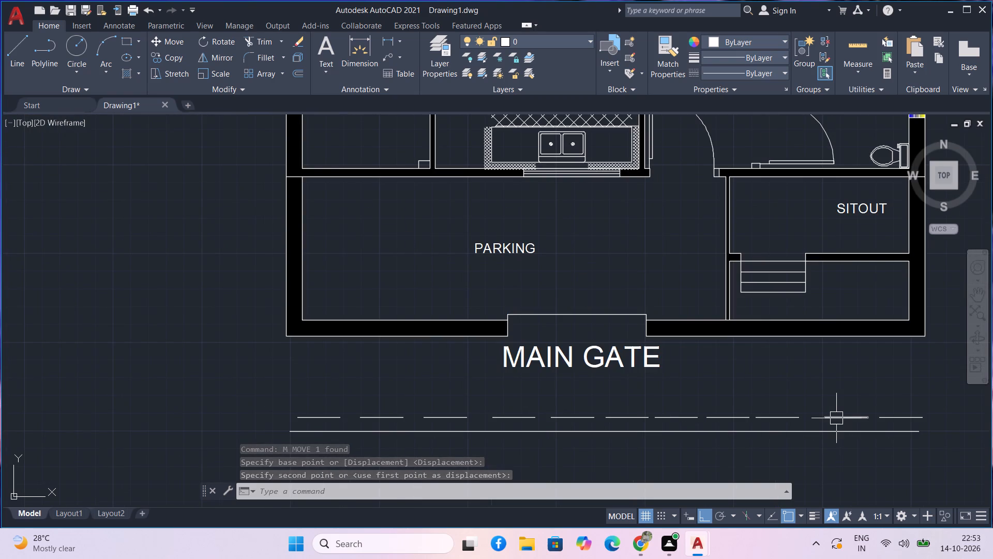
left_click(836, 418)
type("M")
key("space")
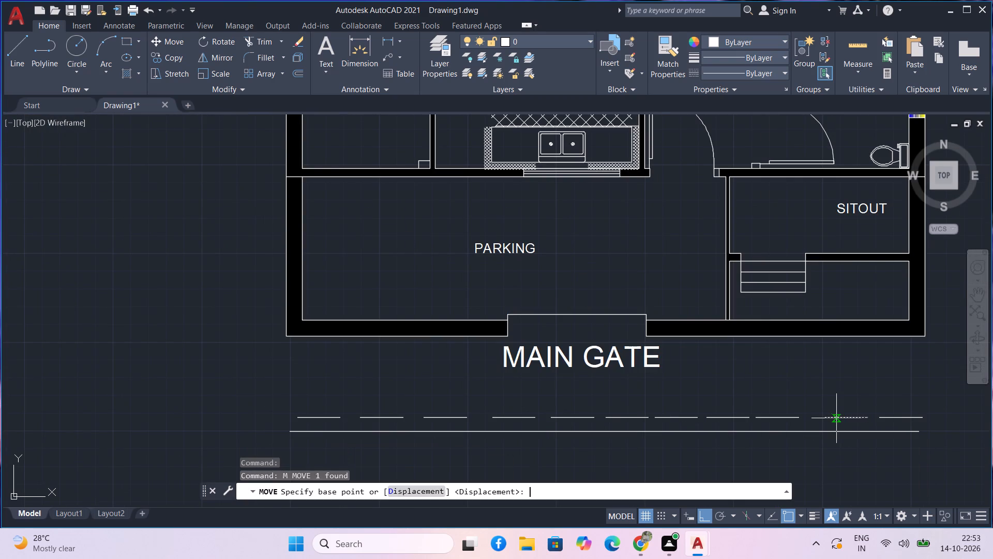
scroll(838, 415, "up", 2)
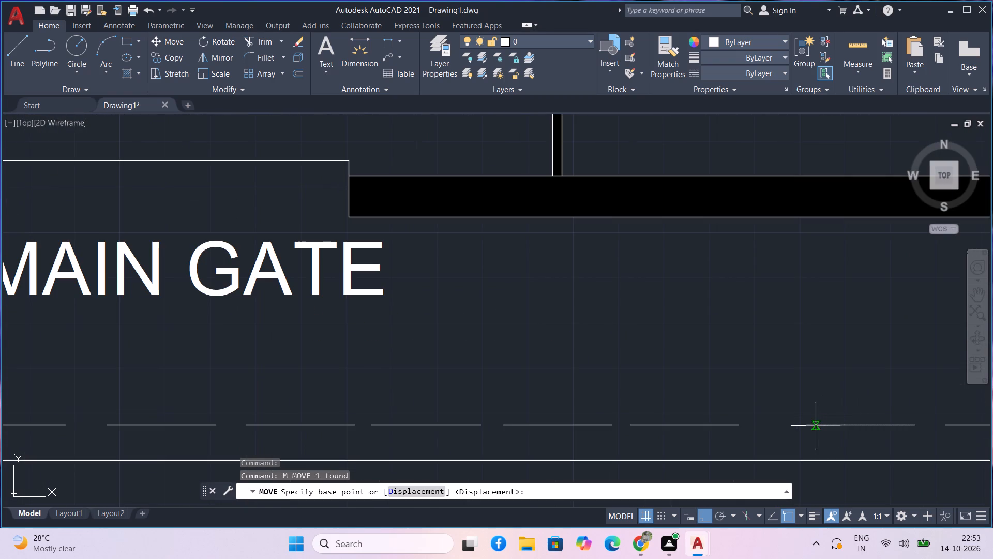
left_click(816, 426)
left_click(800, 425)
scroll(831, 426, "down", 1)
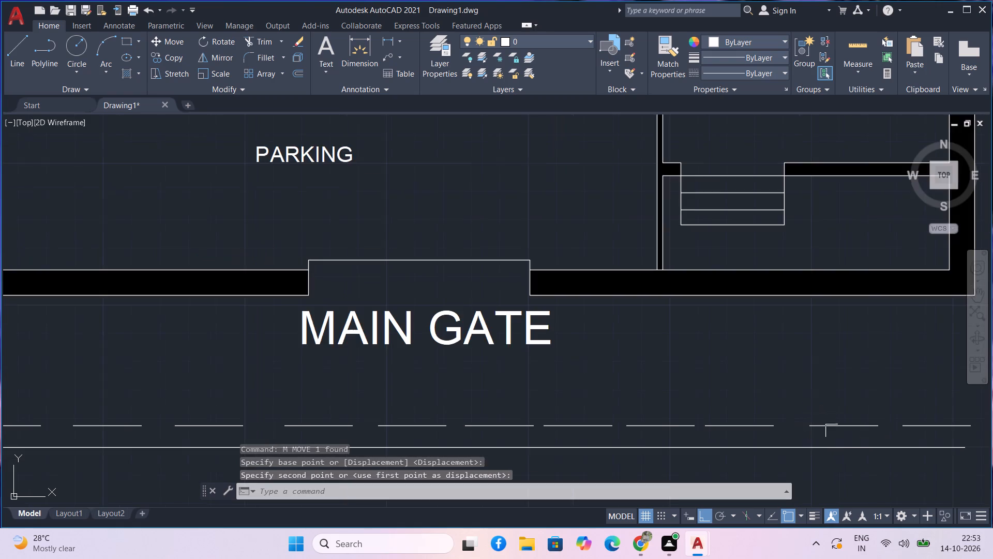
scroll(838, 459, "down", 1)
Add horizontal single-line text reading ROAD just south of the solid line, below the MAIN GATE label.
middle_click_drag(878, 477, 896, 436)
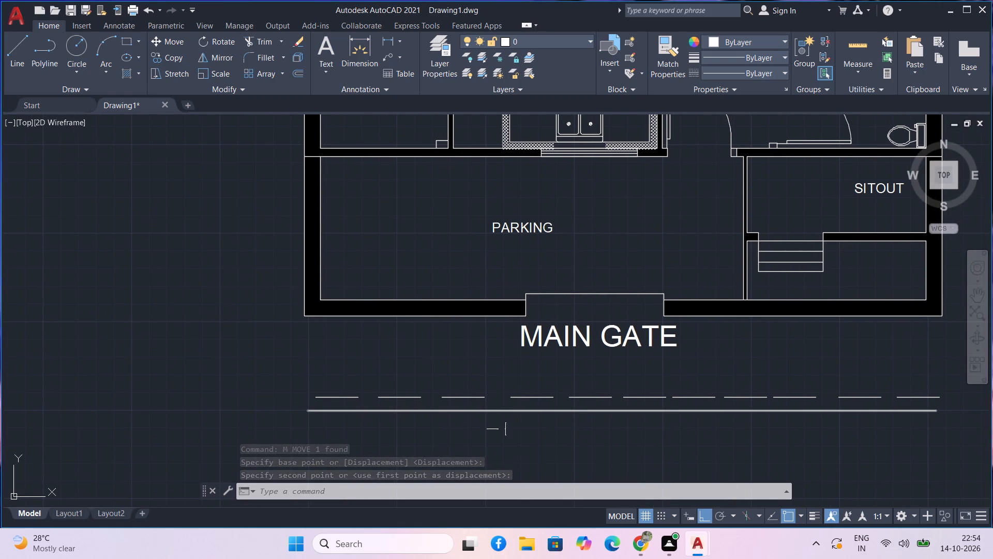
middle_click_drag(554, 438, 605, 429)
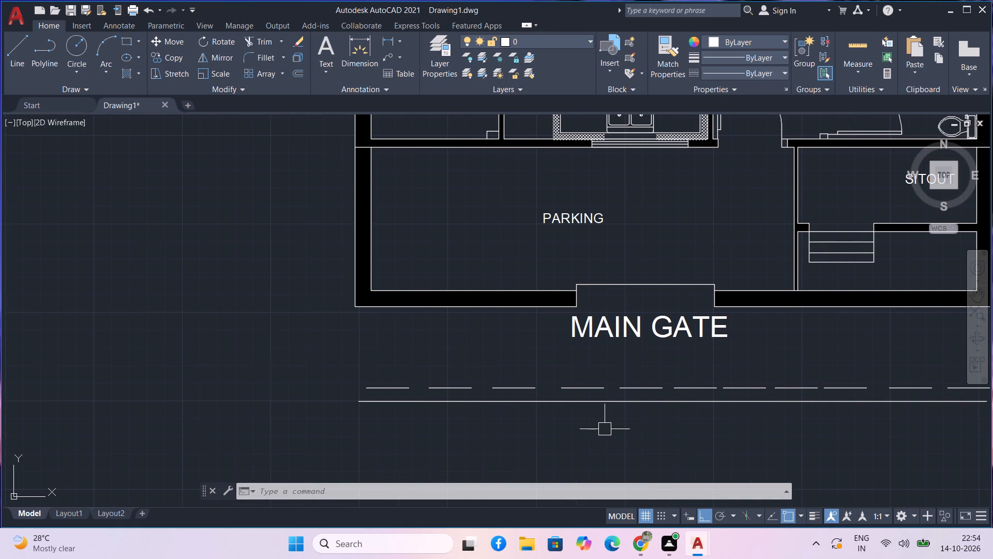
type("TEXT")
key("space")
left_click(603, 429)
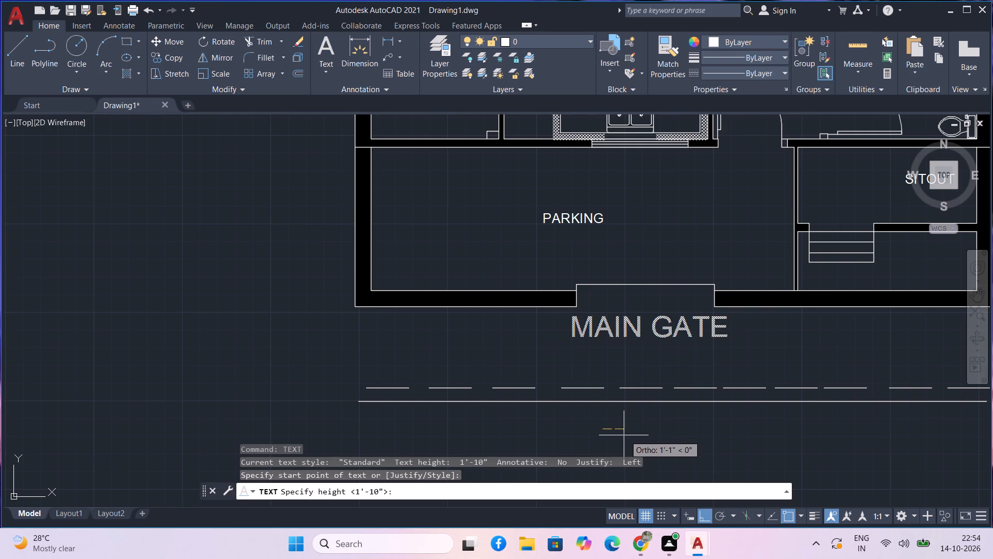
left_click(618, 435)
left_click(618, 435)
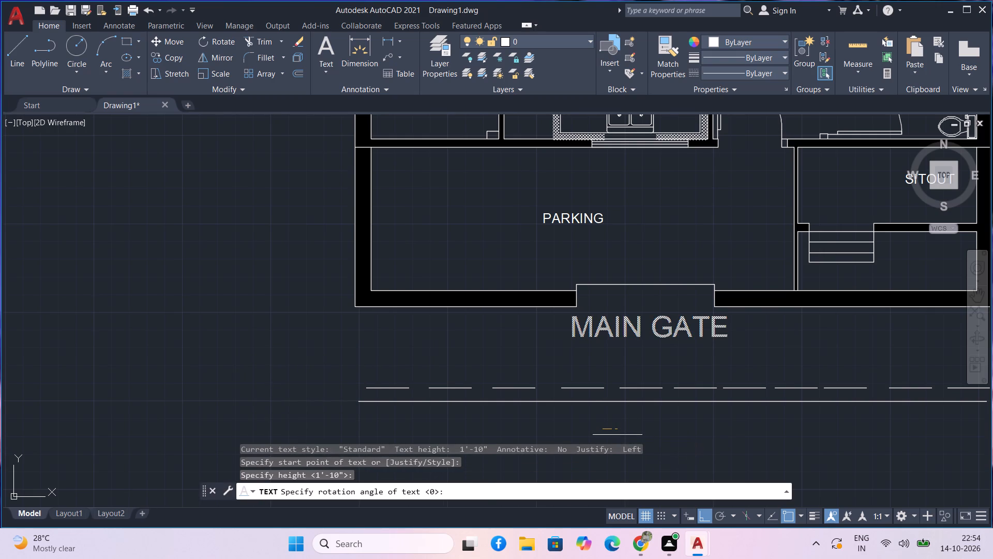
scroll(618, 435, "up", 1)
double_click(617, 433)
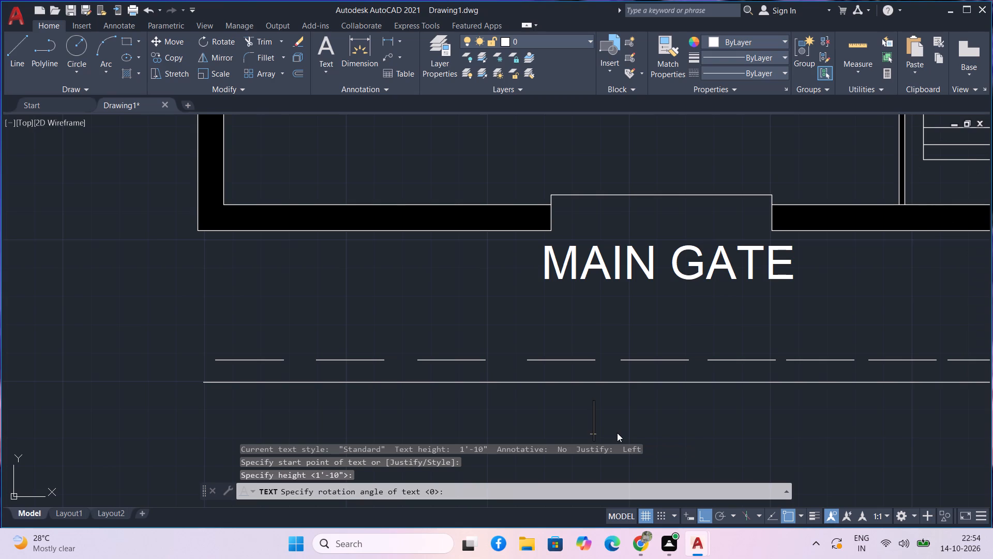
type("RO")
type("AD")
key("space")
key("Return")
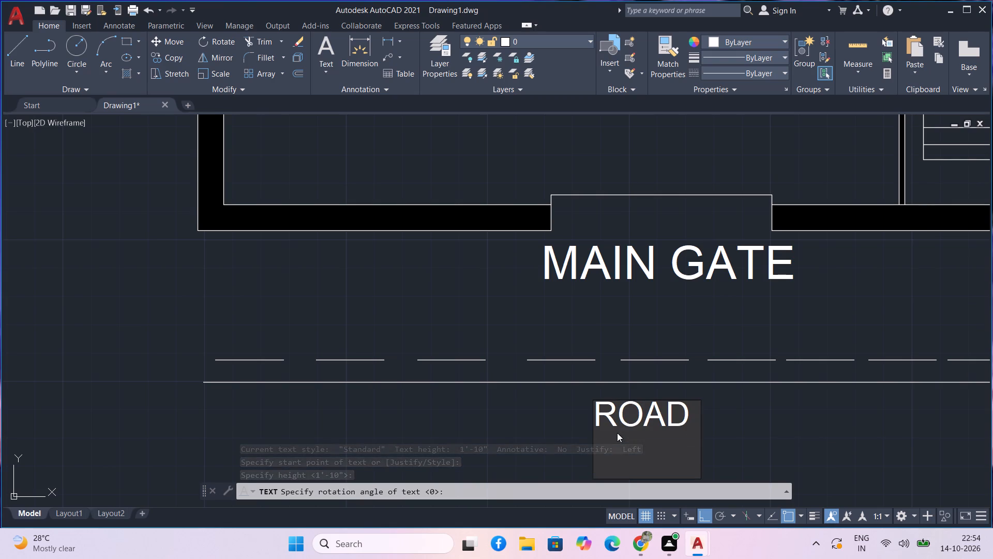
key("Return")
Scale the ROAD text down to a little over a third of its size.
left_click(628, 428)
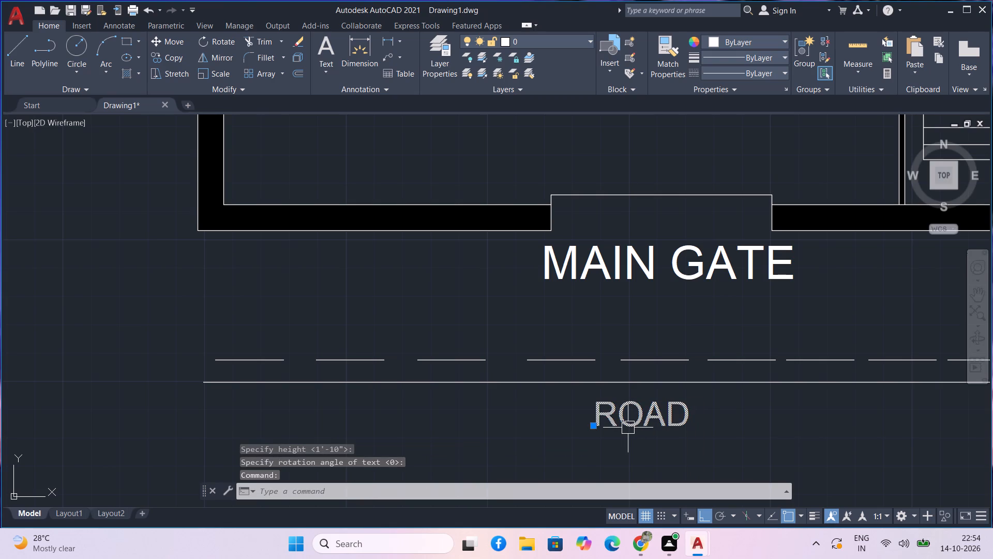
key("s")
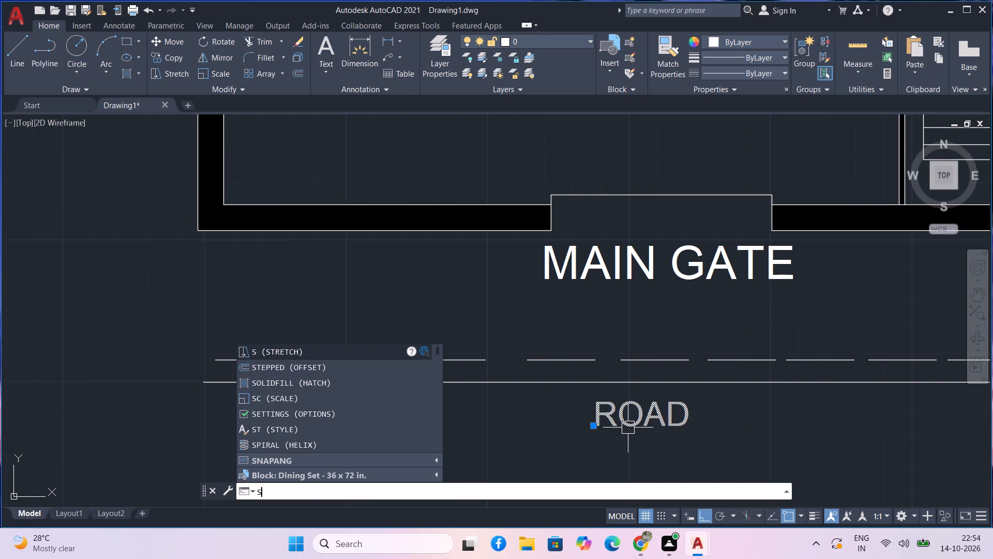
type("C")
key("space")
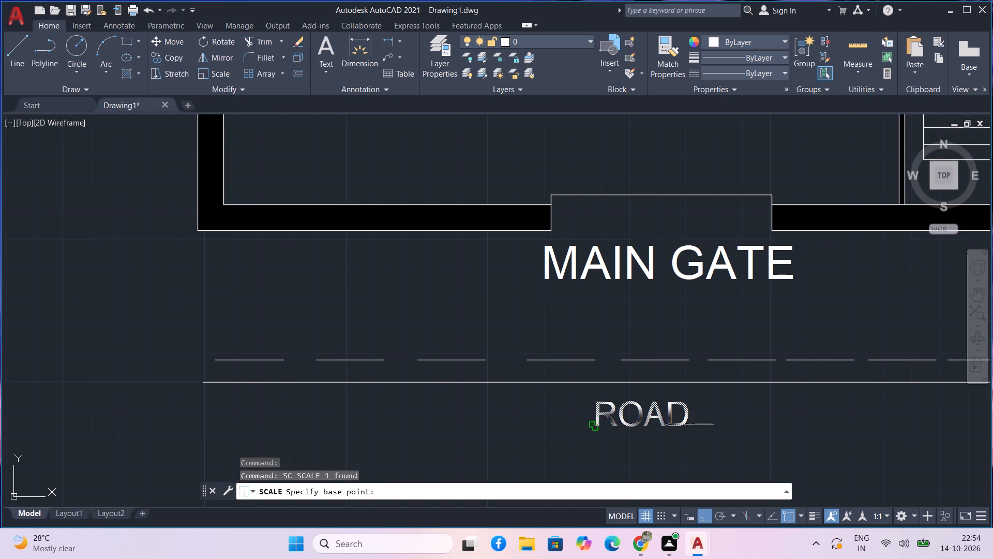
left_click(613, 424)
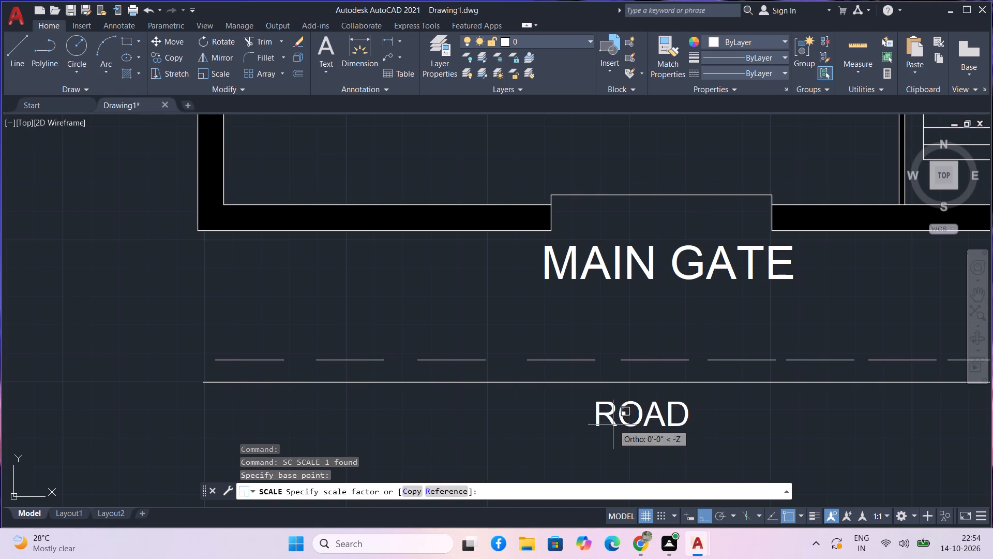
left_click(650, 430)
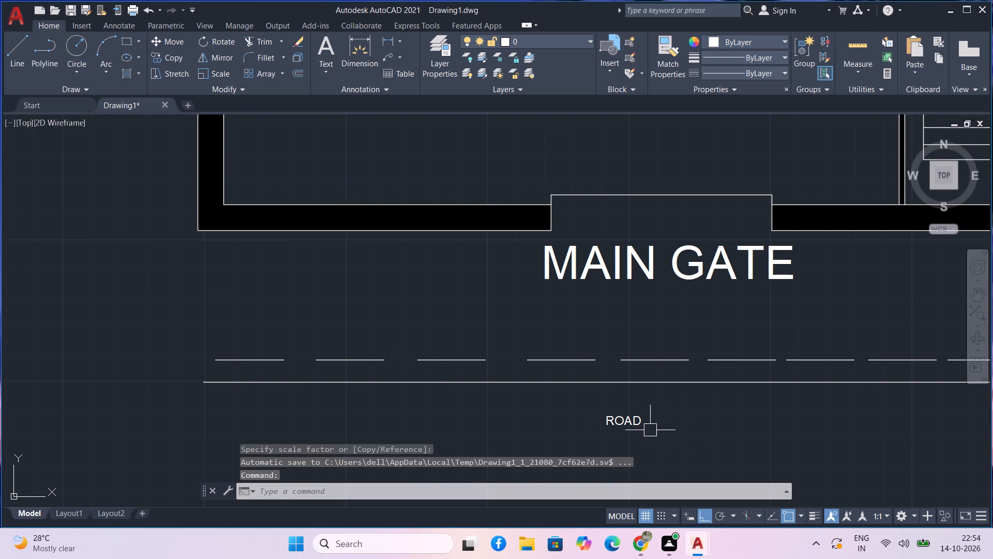
Move the ROAD text about 1'-5" north into the strip between the dashed row and the solid line.
left_click_drag(666, 431, 660, 429)
left_click(606, 422)
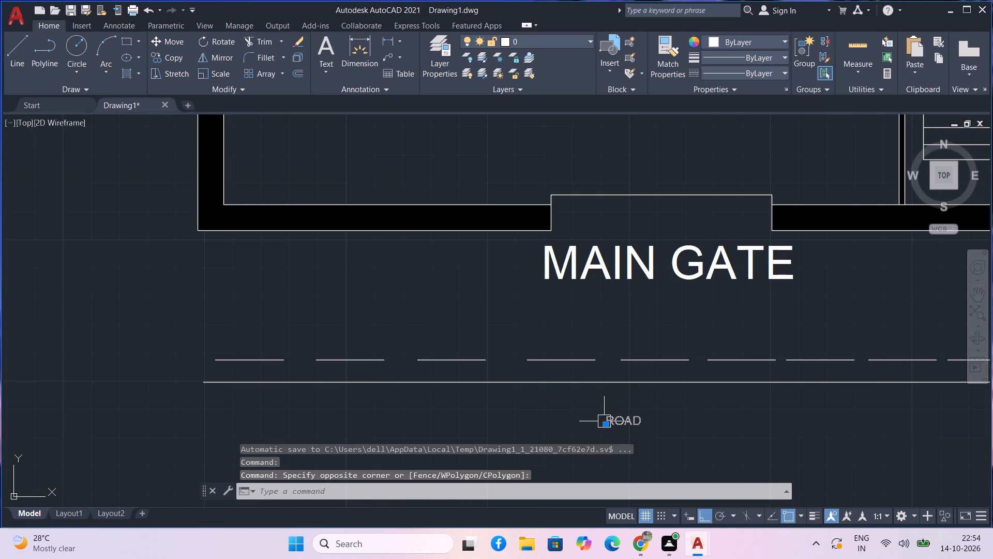
type("M")
key("space")
scroll(600, 418, "up", 2)
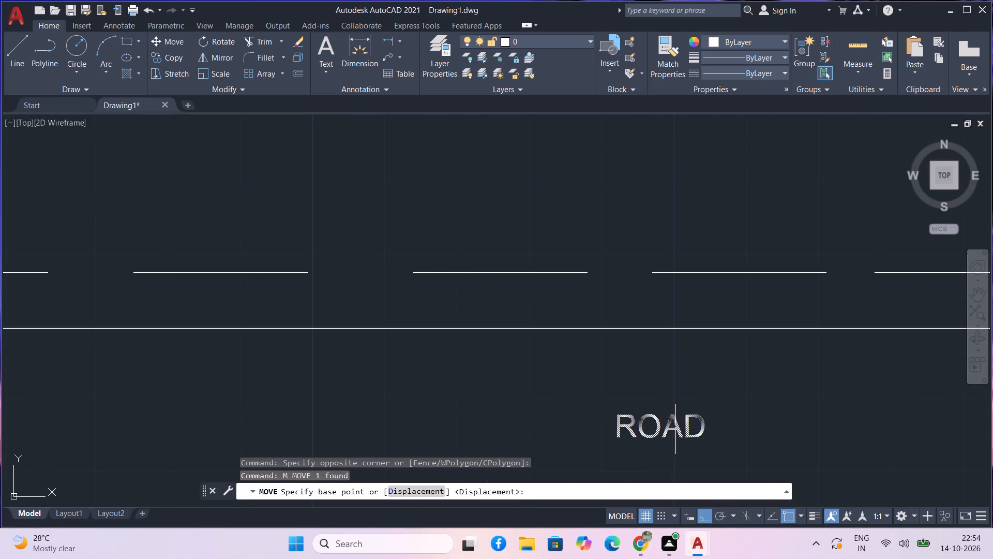
left_click_drag(675, 429, 672, 414)
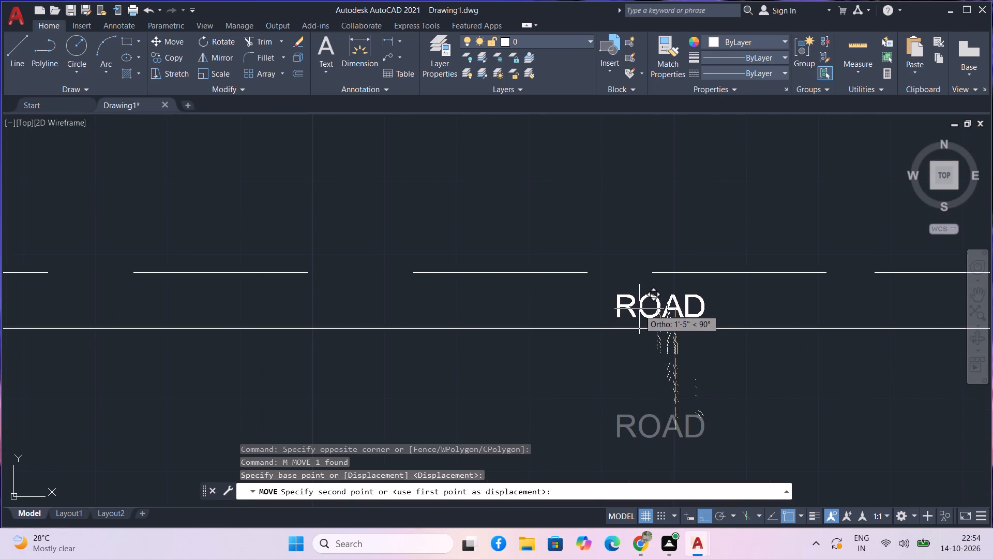
left_click(639, 305)
Examine the ROAD label's size and placement, the dash spacing and the rooms of the floor plan behind the gate.
scroll(637, 340, "down", 2)
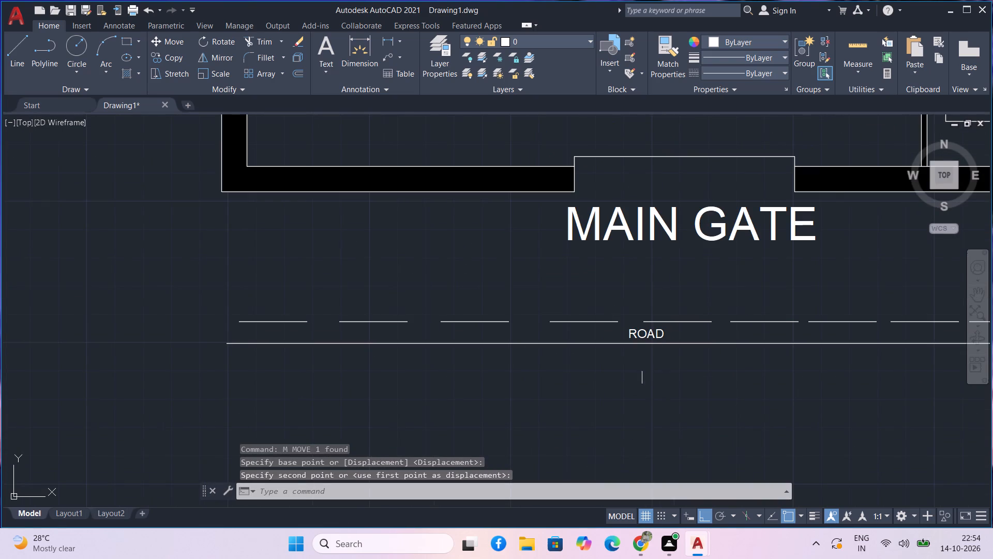
middle_click(649, 382)
scroll(649, 382, "down", 2)
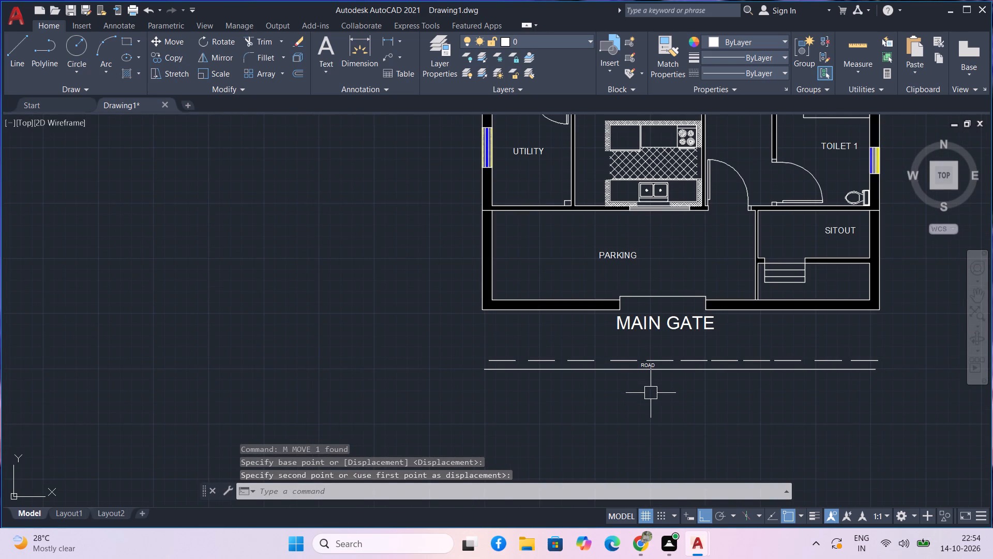
middle_click_drag(651, 393, 621, 392)
scroll(623, 363, "up", 4)
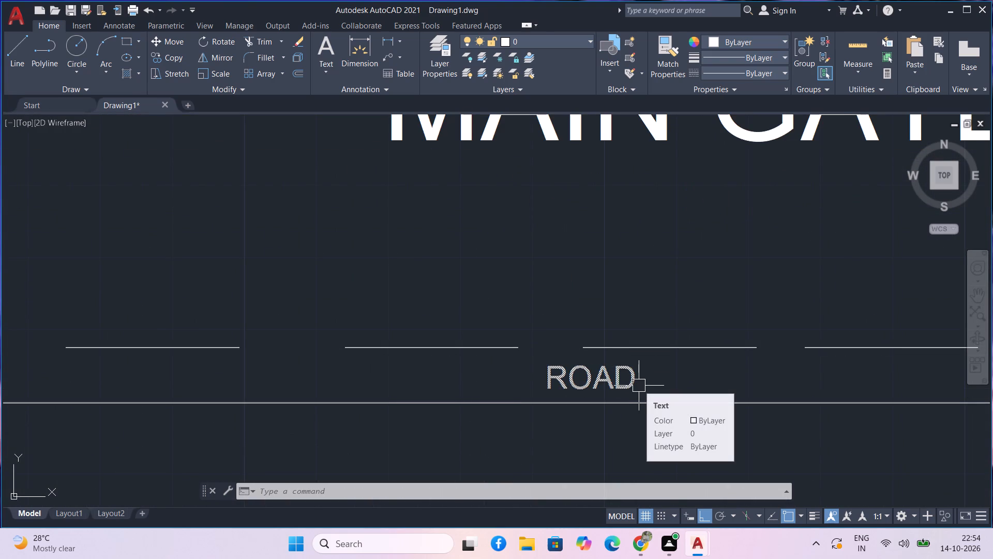
scroll(639, 386, "down", 4)
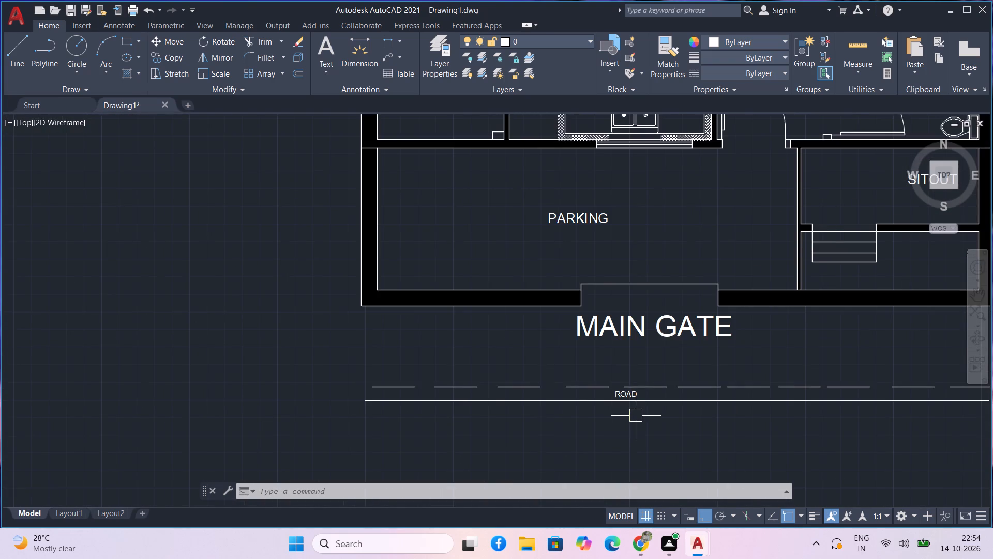
middle_click_drag(630, 387, 635, 414)
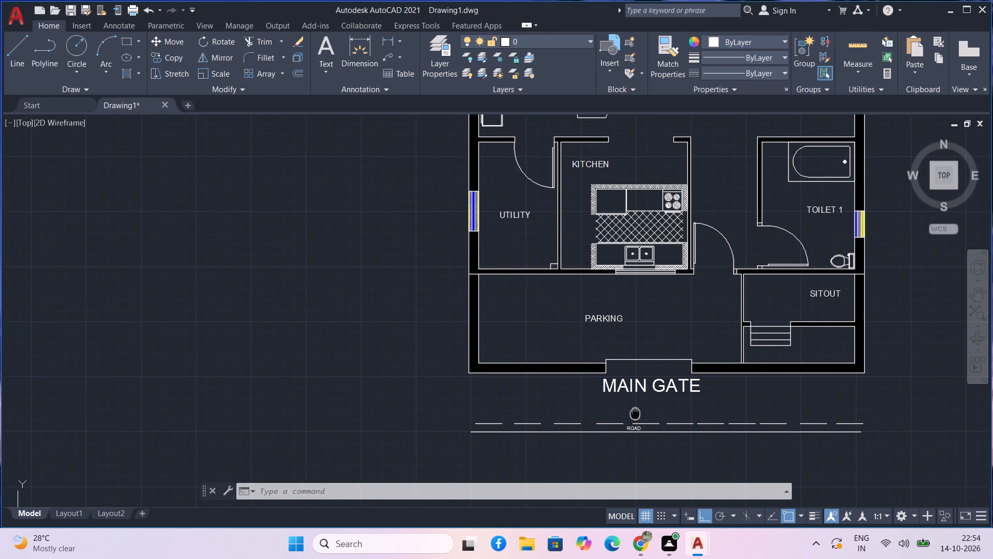
middle_click_drag(635, 414, 636, 415)
middle_click_drag(594, 338, 595, 358)
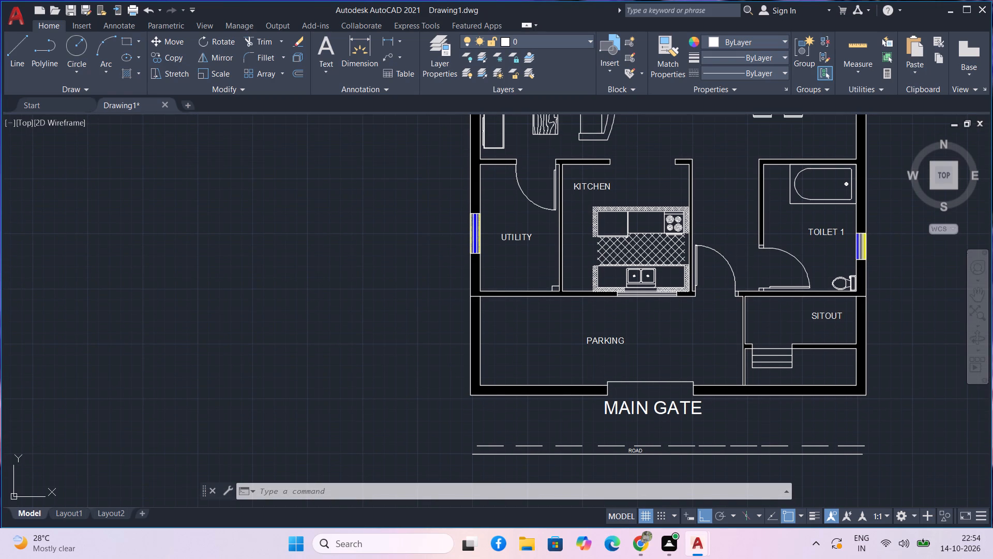
middle_click_drag(595, 358, 613, 366)
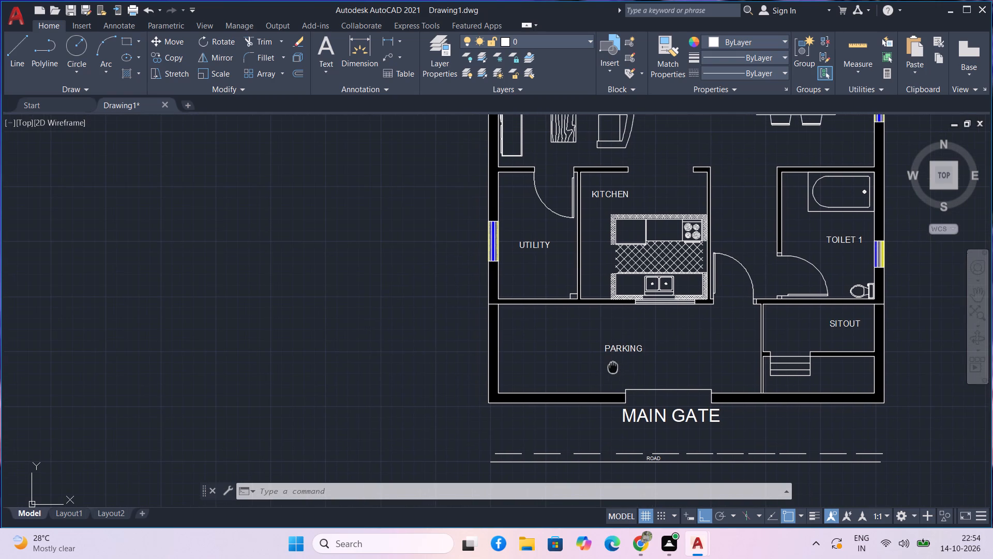
middle_click_drag(613, 366, 597, 390)
scroll(597, 390, "down", 1)
scroll(567, 322, "up", 2)
middle_click_drag(571, 322, 568, 345)
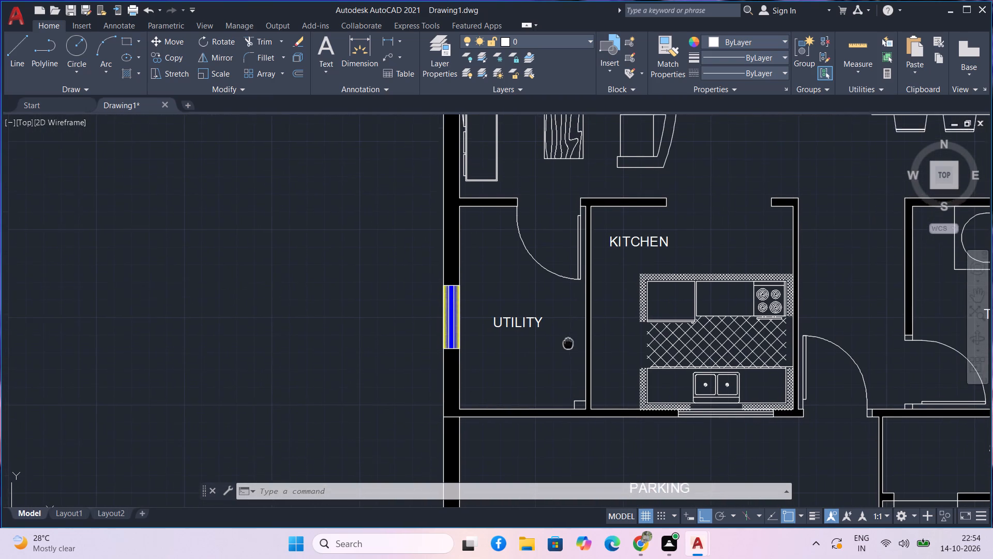
middle_click_drag(568, 345, 567, 351)
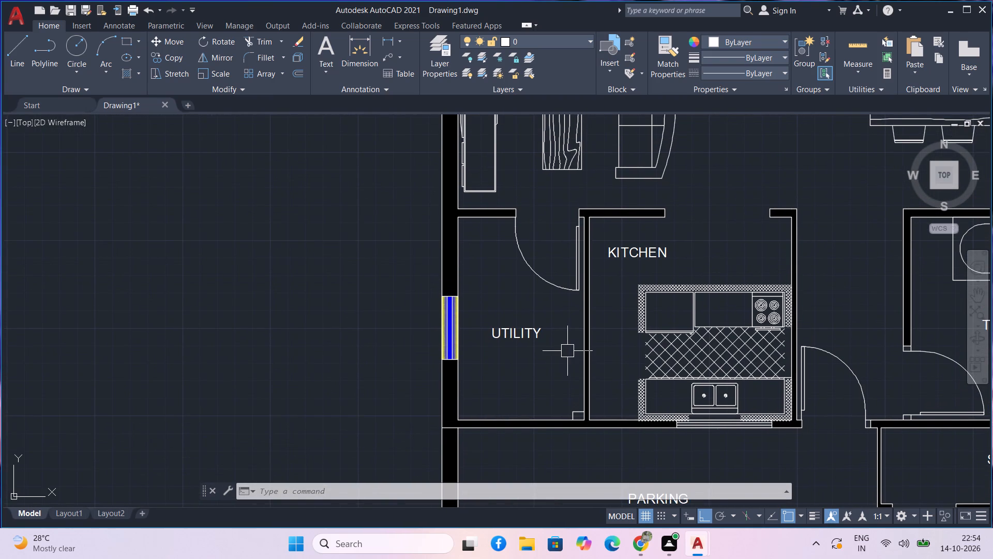
scroll(567, 351, "down", 2)
middle_click_drag(565, 406, 541, 354)
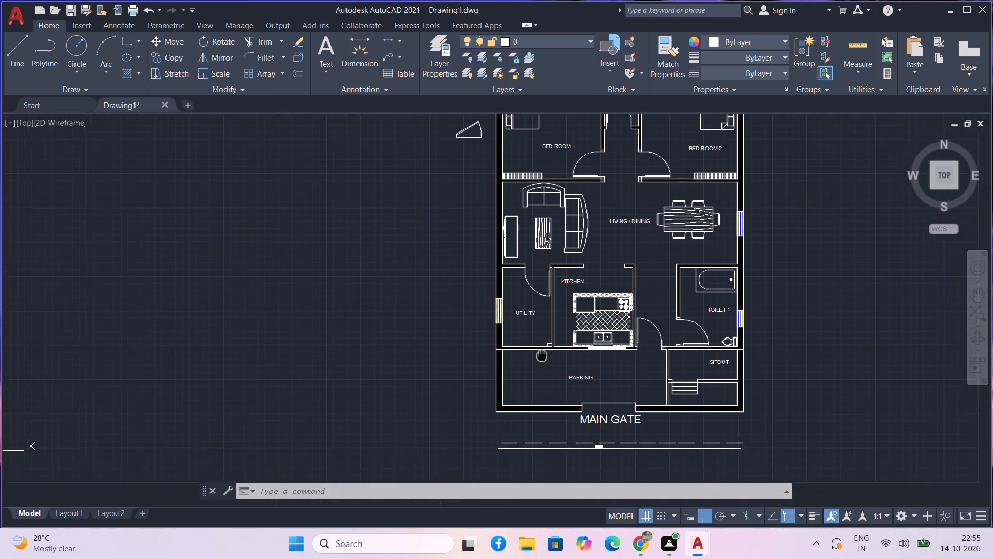
middle_click_drag(541, 354, 537, 343)
middle_click(537, 343)
scroll(595, 432, "up", 2)
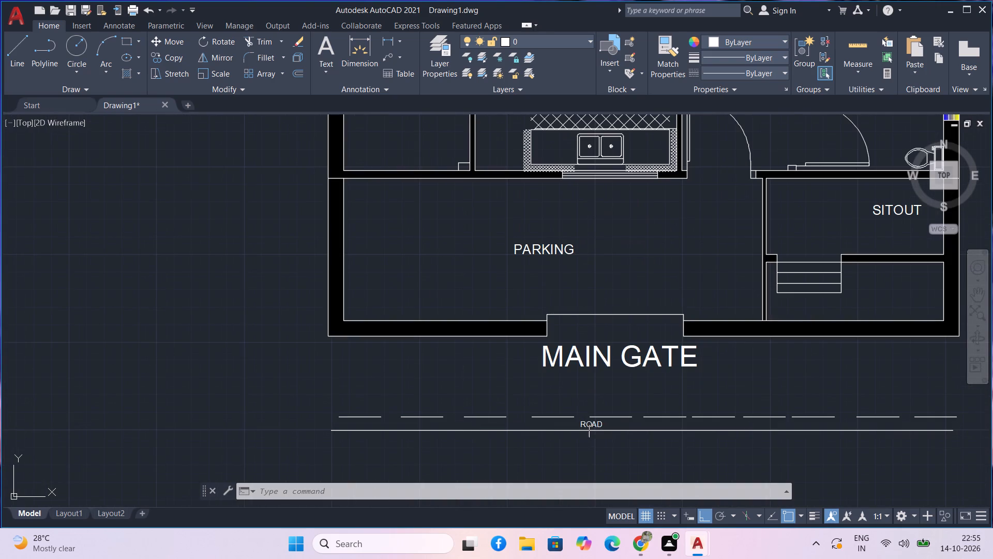
scroll(589, 395, "down", 2)
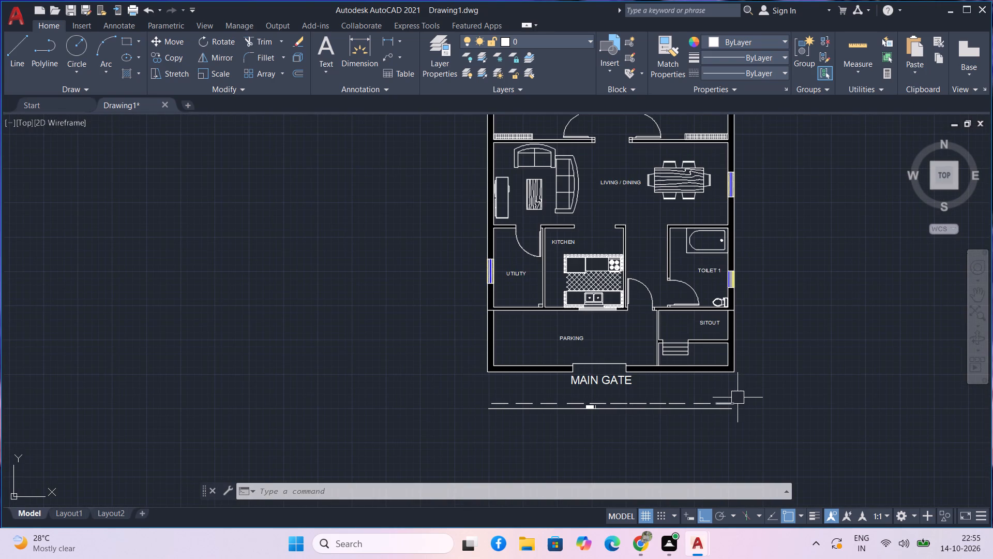
middle_click_drag(776, 355, 760, 395)
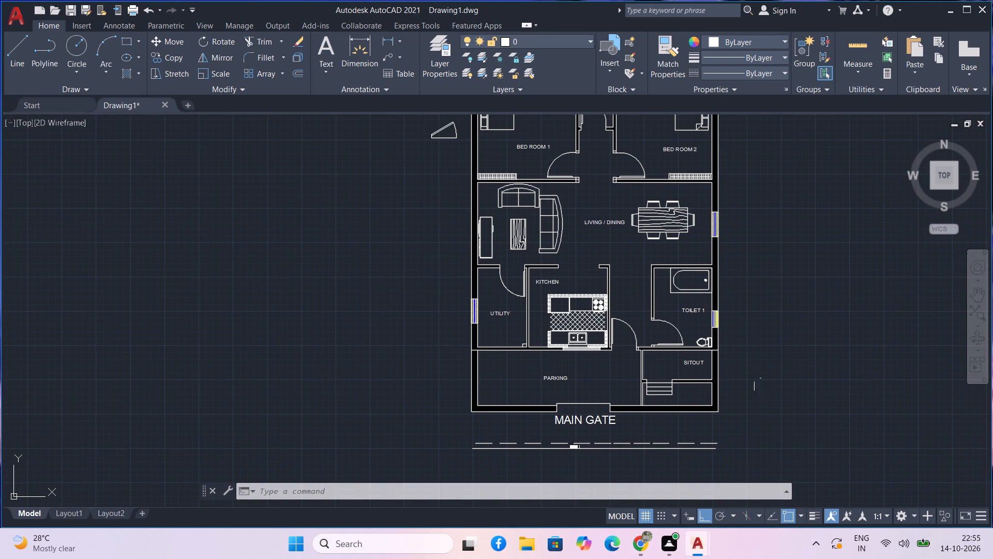
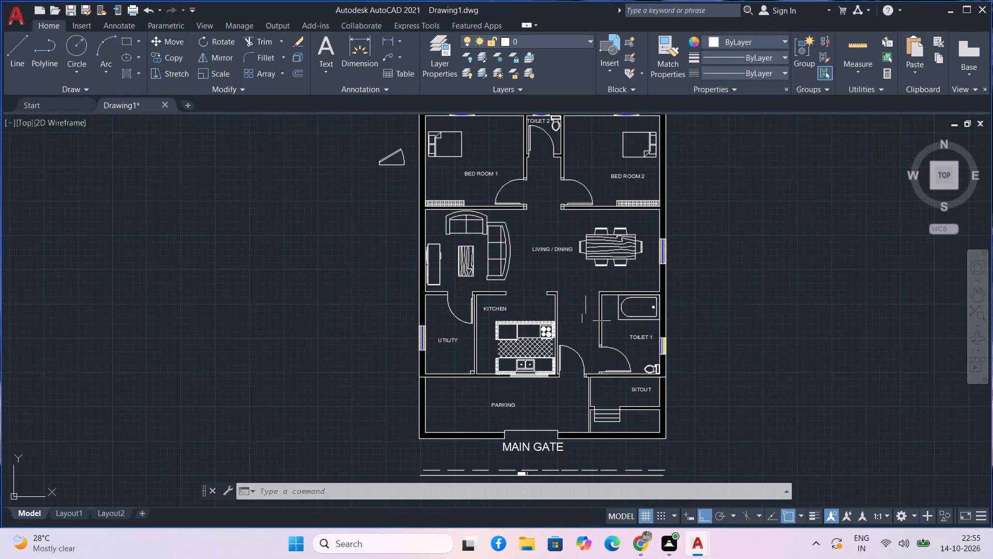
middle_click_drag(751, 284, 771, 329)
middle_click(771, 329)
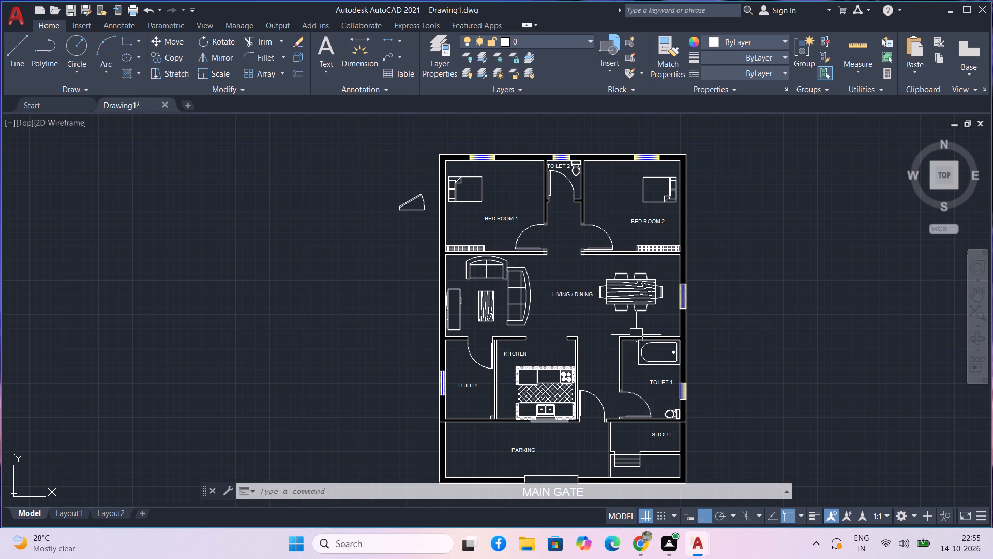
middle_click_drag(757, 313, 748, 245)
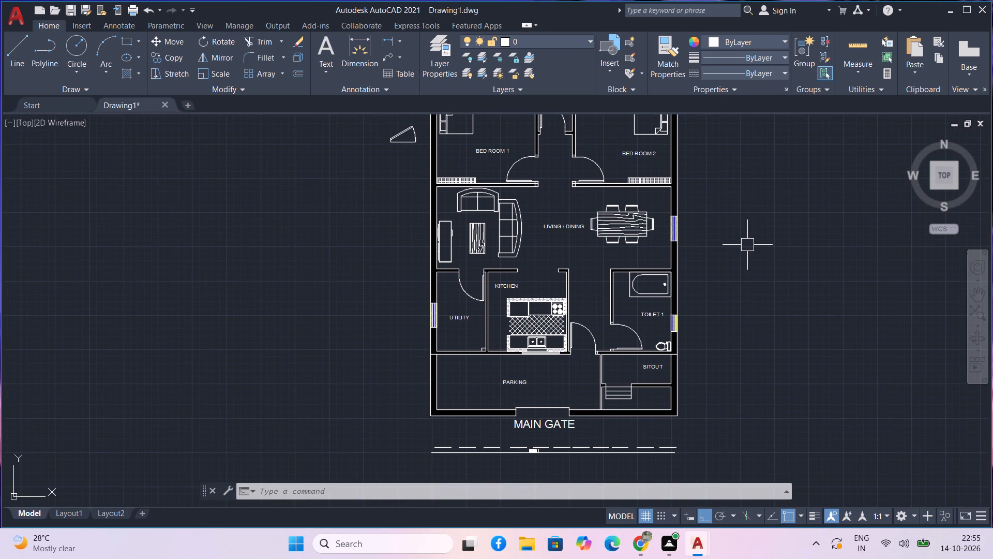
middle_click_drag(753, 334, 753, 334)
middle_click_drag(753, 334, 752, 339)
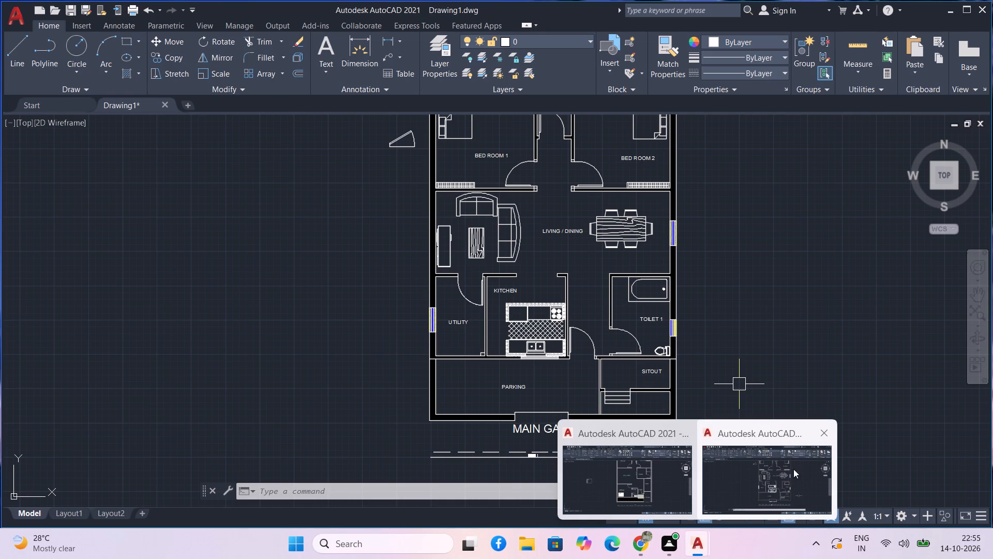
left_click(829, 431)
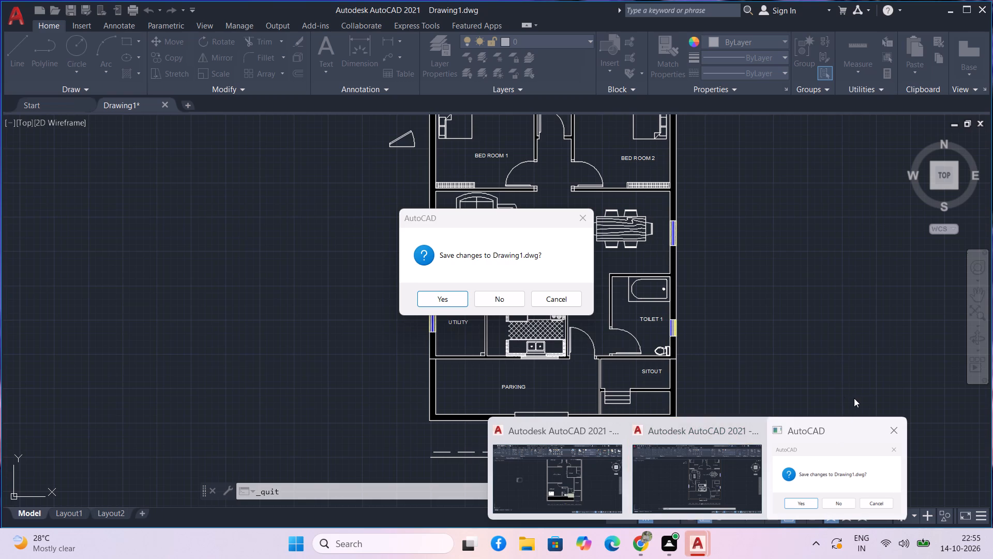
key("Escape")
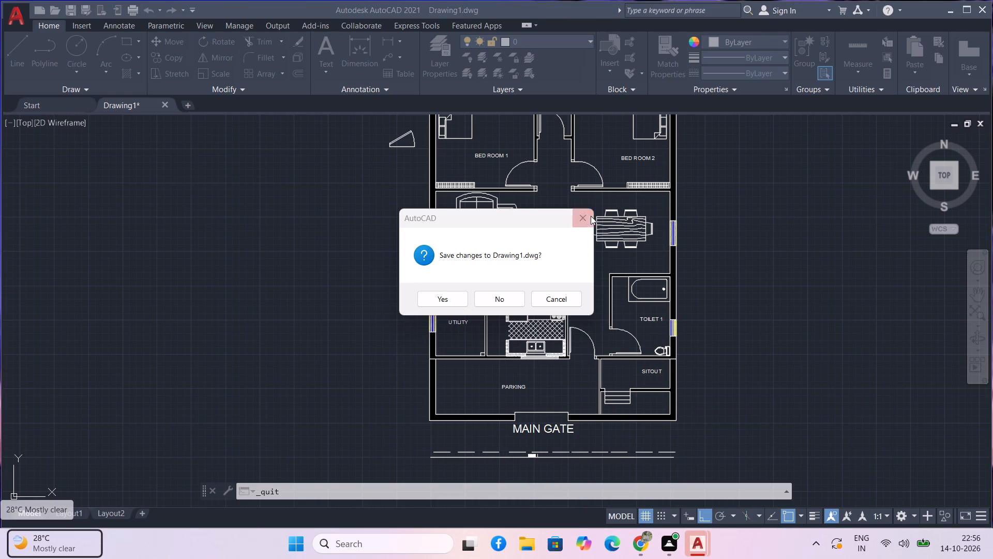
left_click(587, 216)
Insert the Vehicles - Metric block from the architectural tool palette in the empty area east of the house.
middle_click_drag(711, 219, 706, 263)
middle_click_drag(714, 226, 705, 244)
middle_click(705, 244)
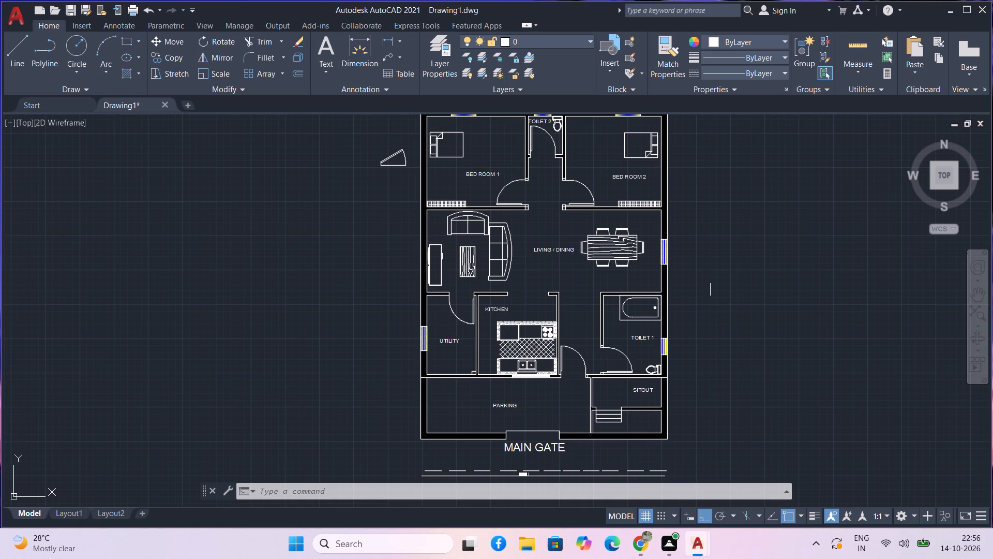
type("TP")
key("space")
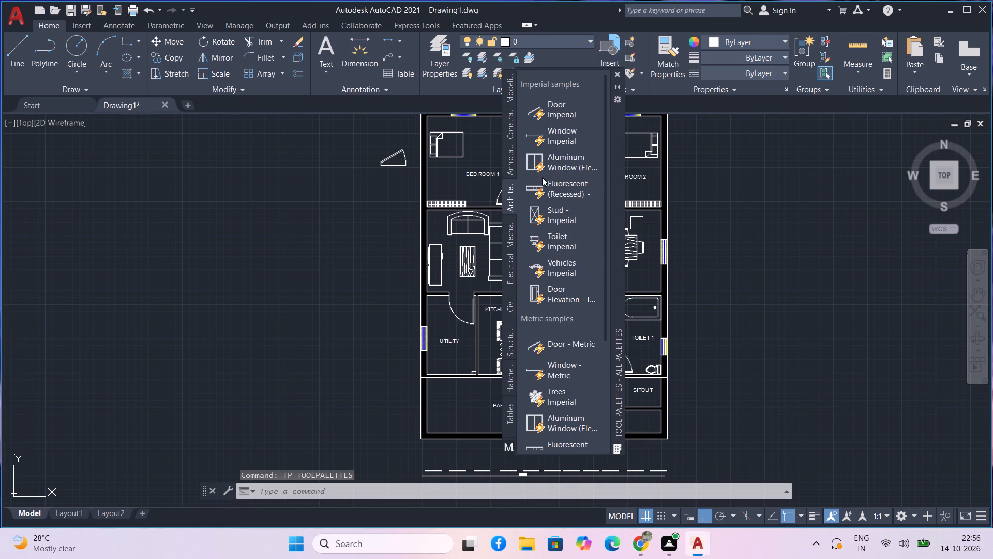
scroll(560, 241, "down", 2)
scroll(558, 325, "down", 1)
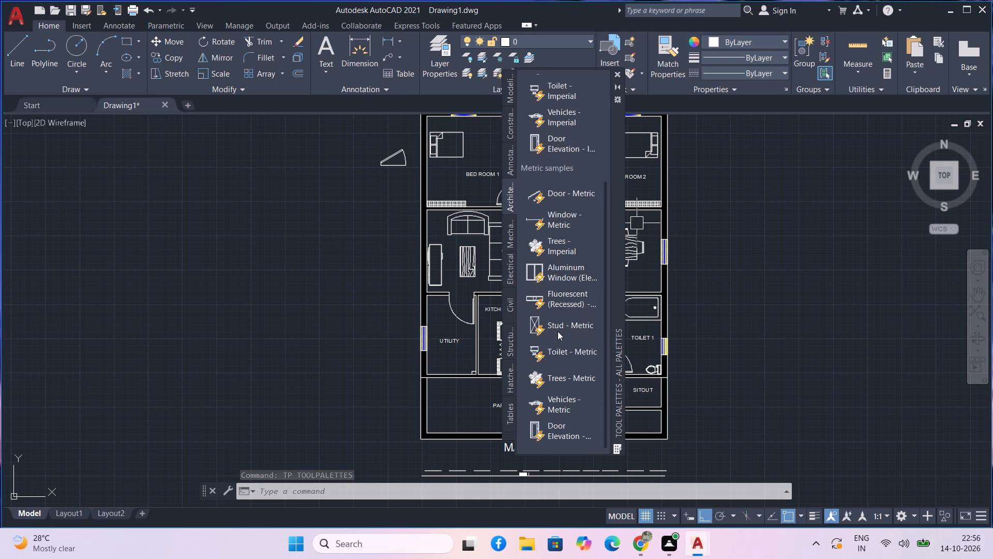
scroll(558, 339, "down", 1)
left_click_drag(562, 403, 758, 379)
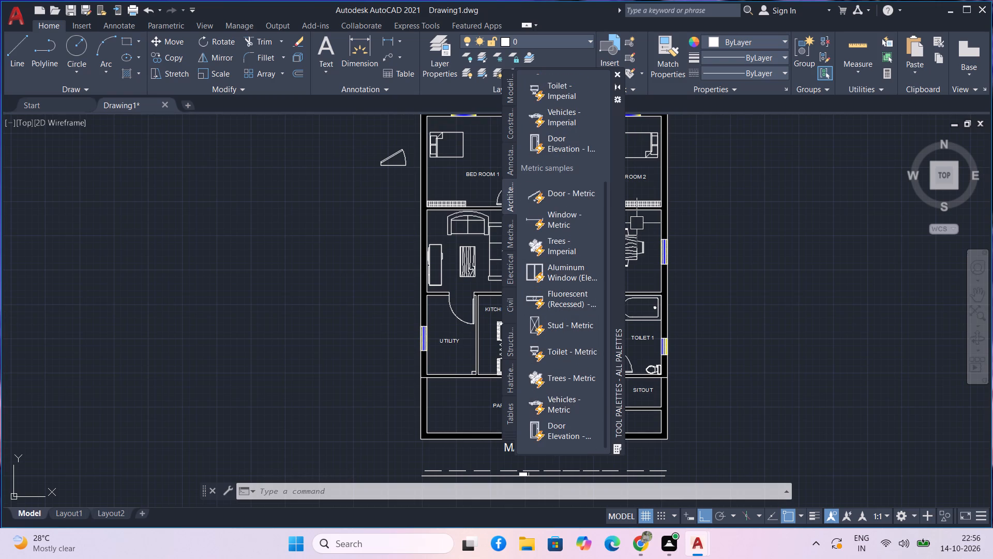
left_click_drag(758, 379, 786, 374)
key("F1")
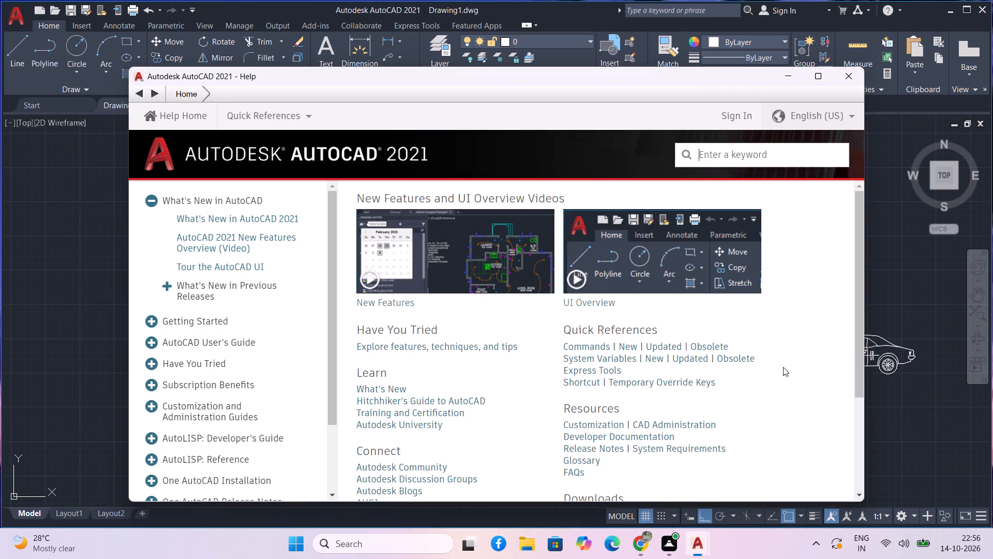
left_click(856, 74)
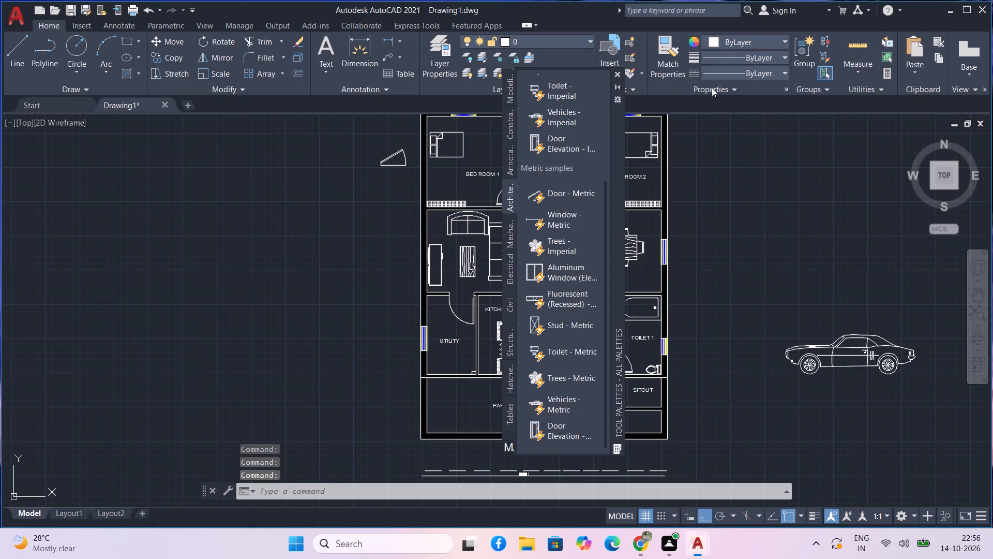
left_click(617, 75)
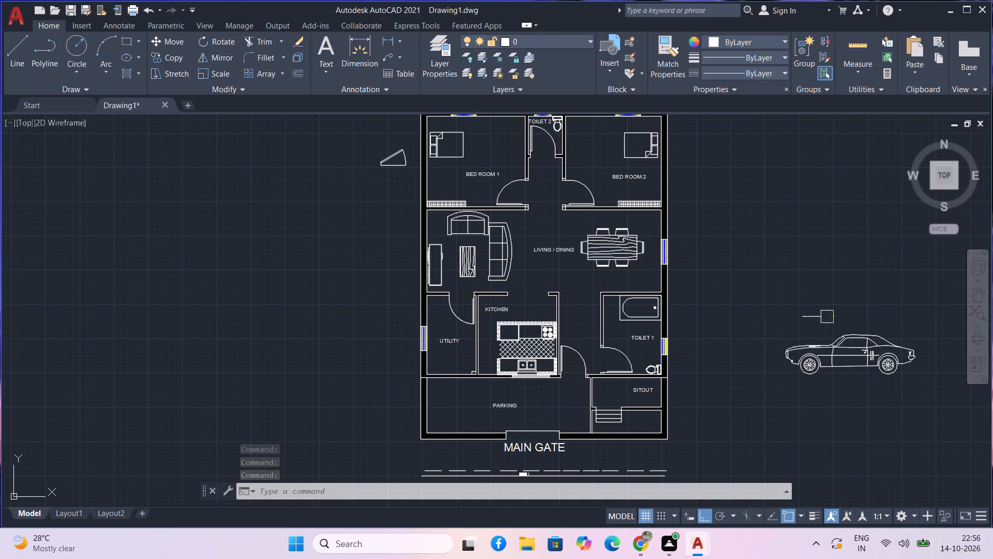
Switch the inserted vehicle block to the Sports Car (Top) view.
left_click(864, 359)
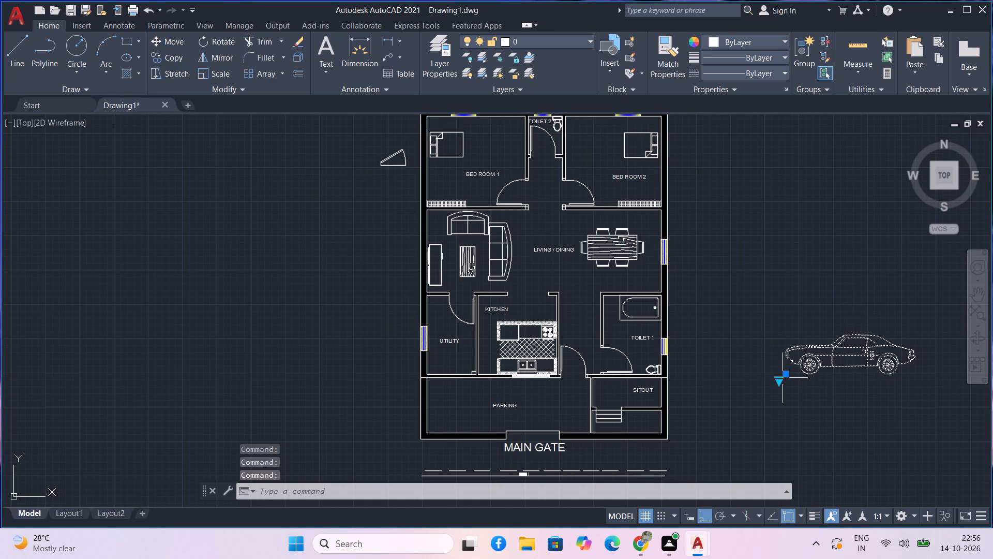
left_click(781, 380)
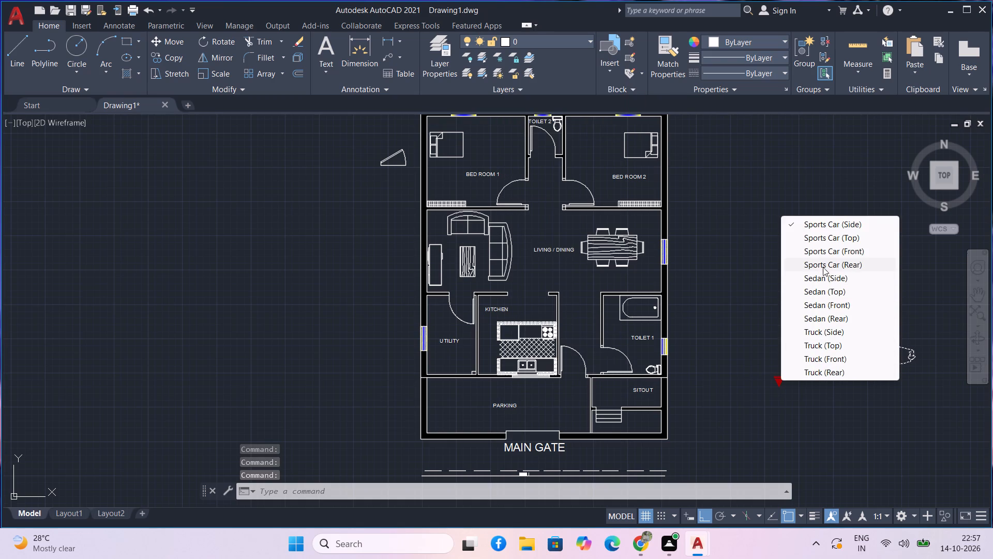
left_click(827, 243)
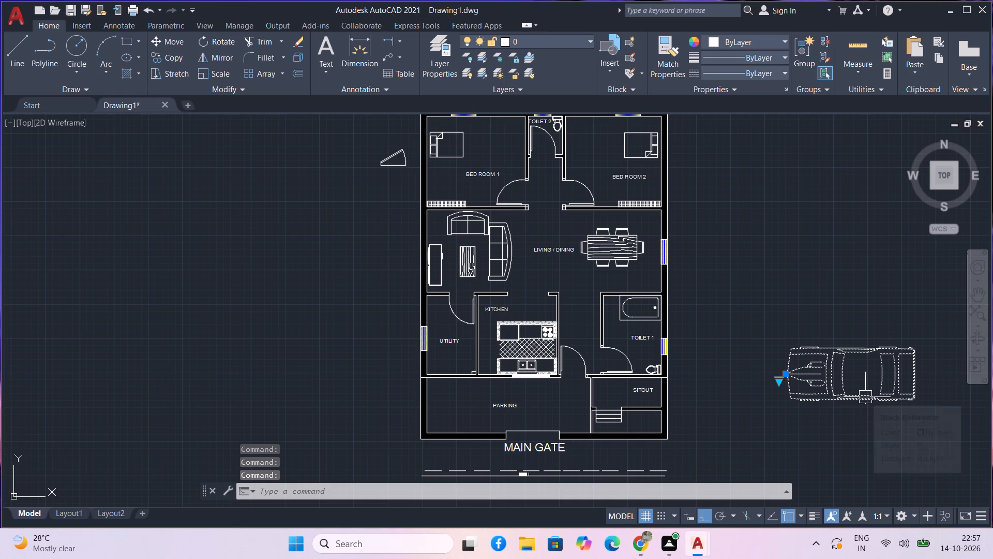
Rotate the car 270° about its rear corner so that its nose points north.
type("RO")
key("space")
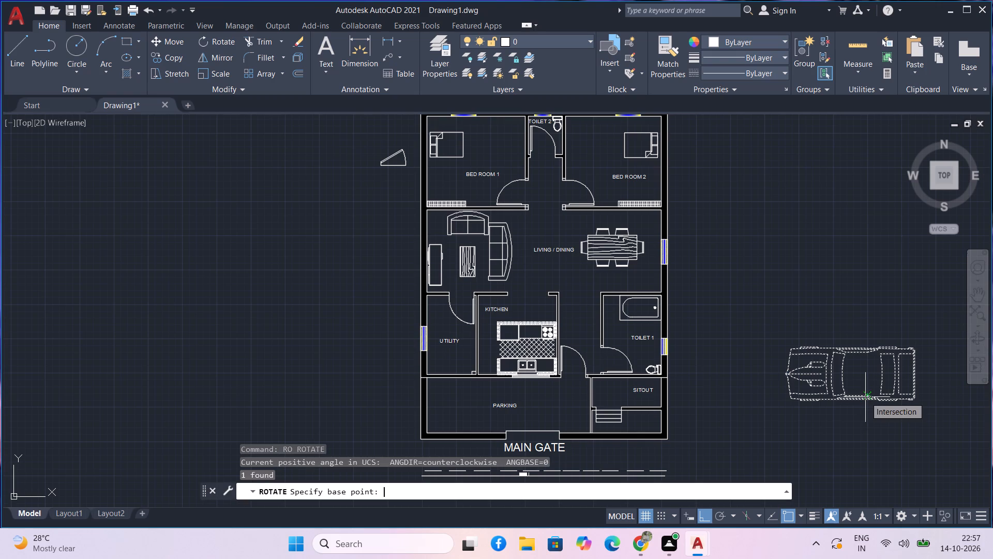
key("F8")
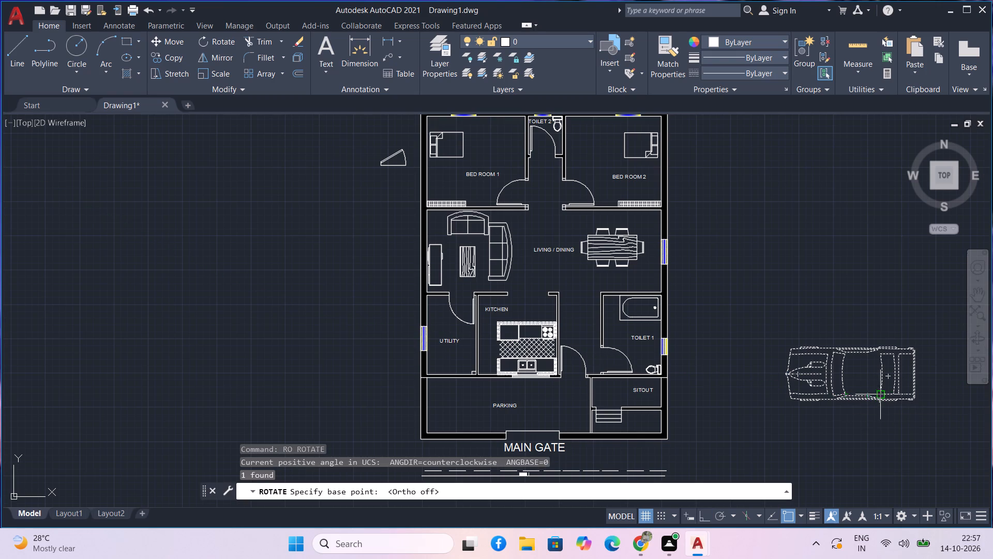
key("F8")
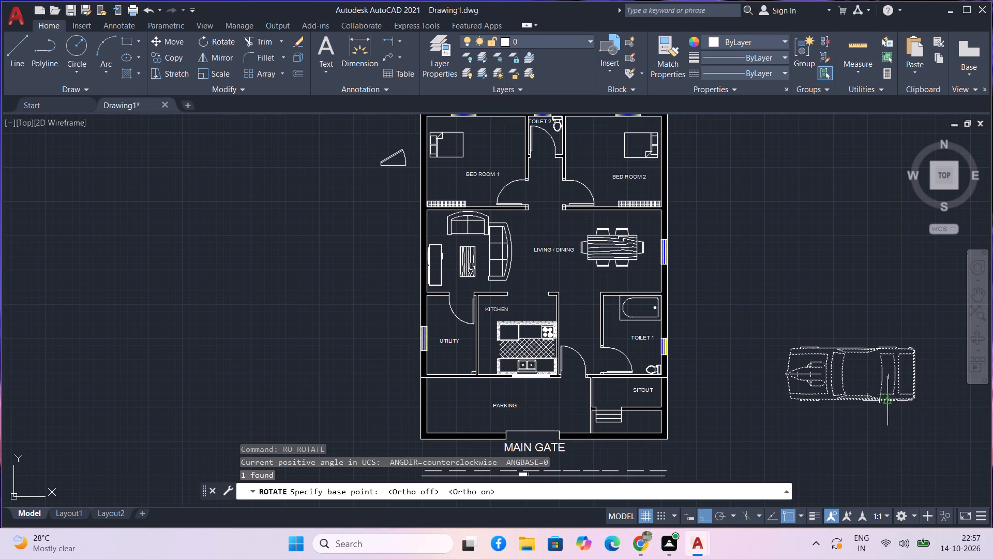
left_click(914, 400)
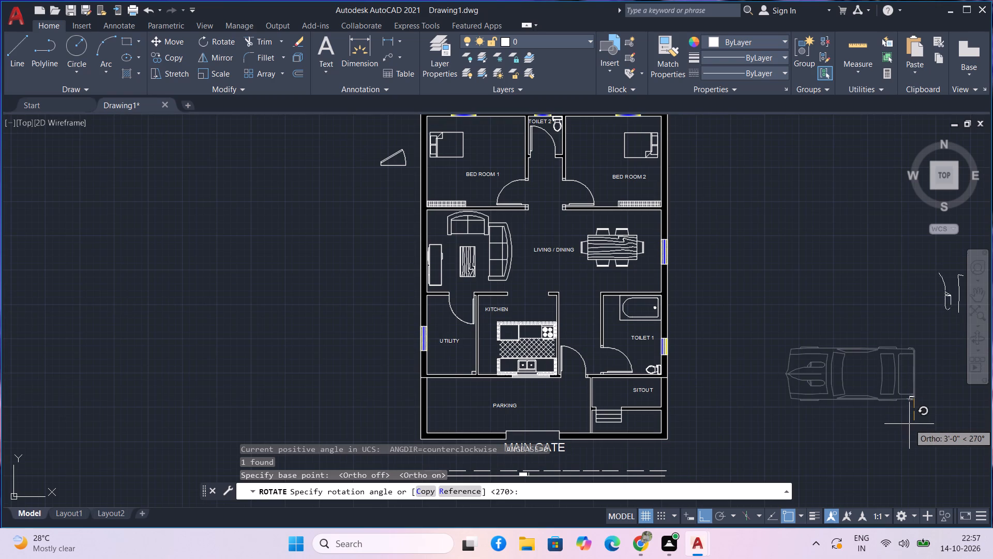
scroll(909, 424, "down", 1)
middle_click_drag(908, 424, 765, 417)
scroll(835, 421, "down", 1)
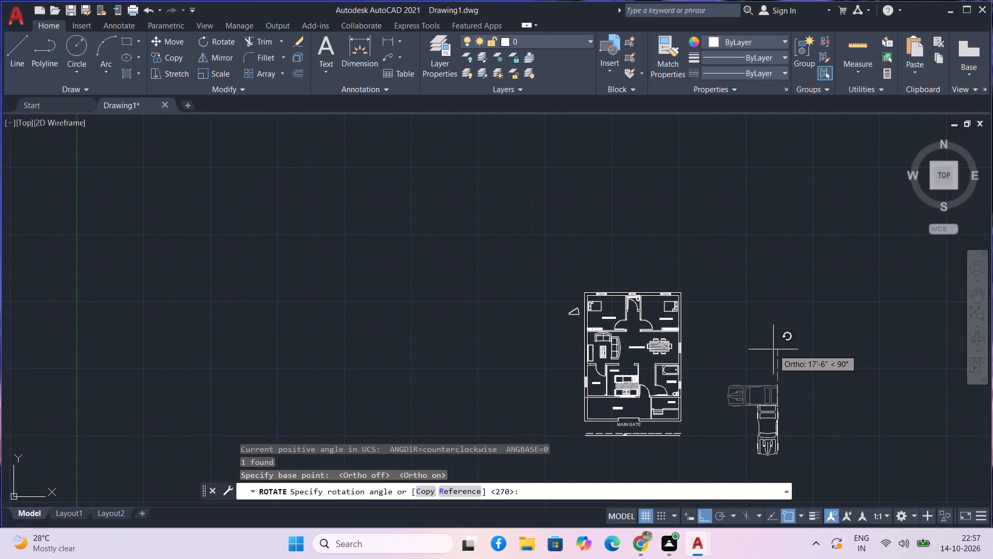
left_click(751, 475)
Scale the car down to about 40% of its size, using its rear east corner as base point.
scroll(798, 421, "up", 2)
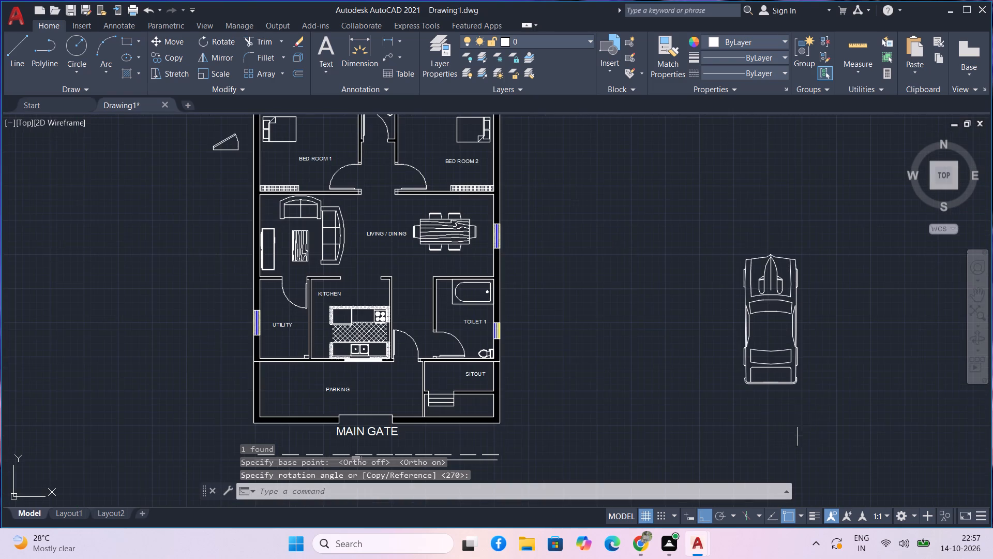
left_click_drag(822, 418, 812, 388)
left_click(730, 331)
type("SC")
key("space")
scroll(782, 385, "up", 2)
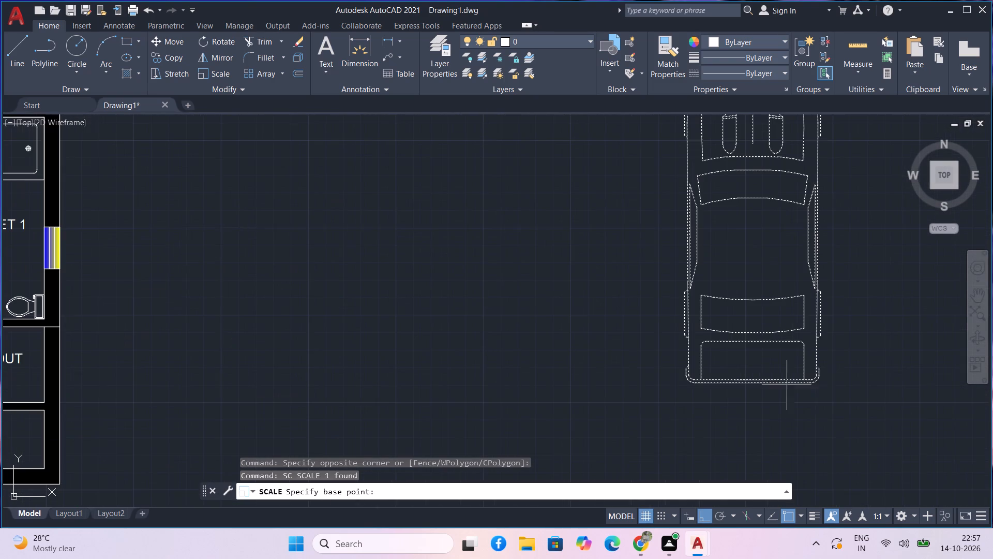
left_click(823, 381)
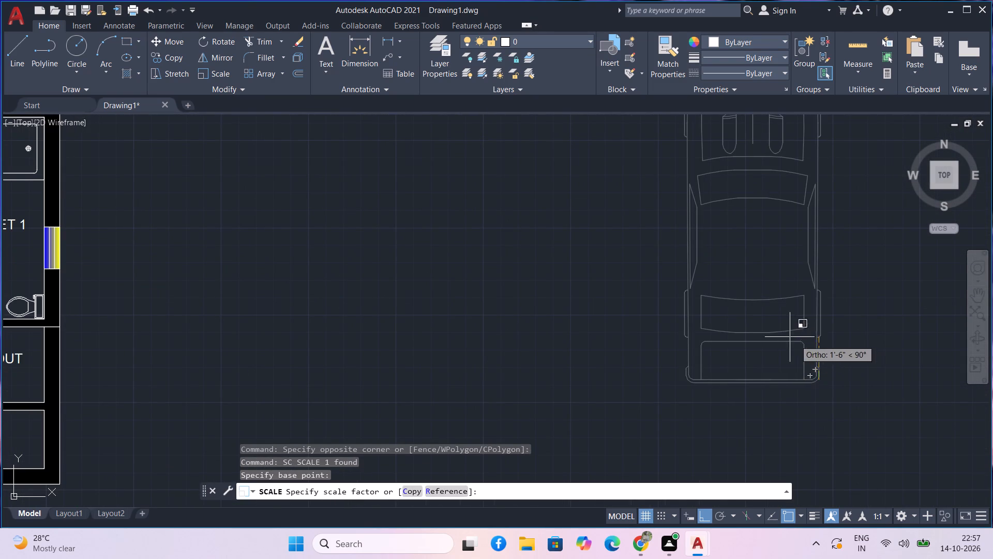
middle_click_drag(753, 298, 741, 313)
middle_click_drag(735, 336, 735, 351)
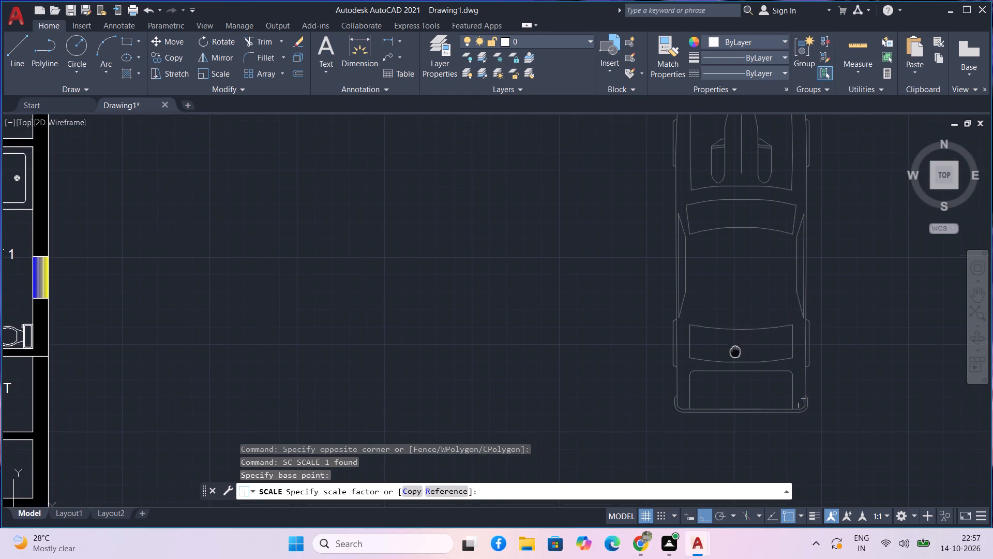
middle_click_drag(735, 351, 735, 355)
scroll(733, 349, "down", 1)
middle_click(732, 370)
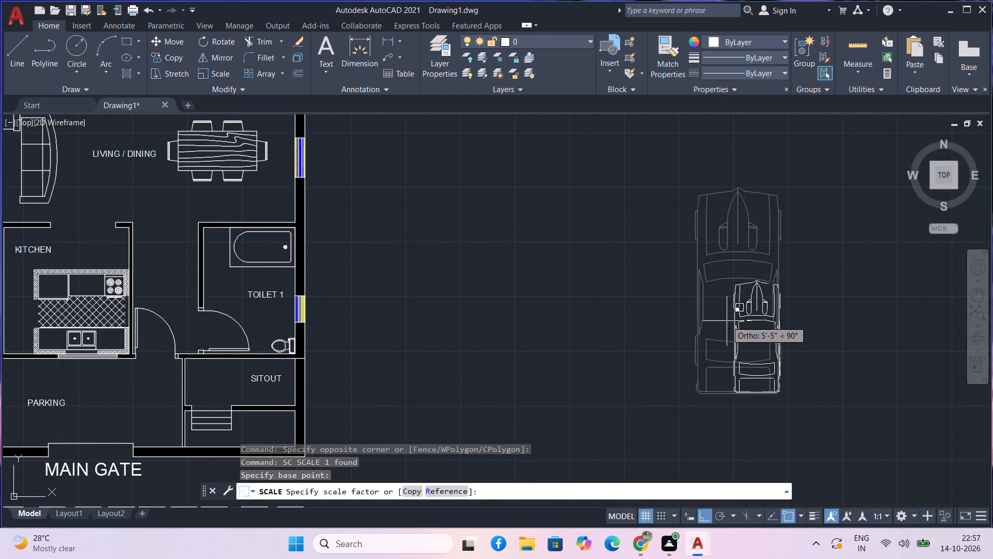
left_click(728, 343)
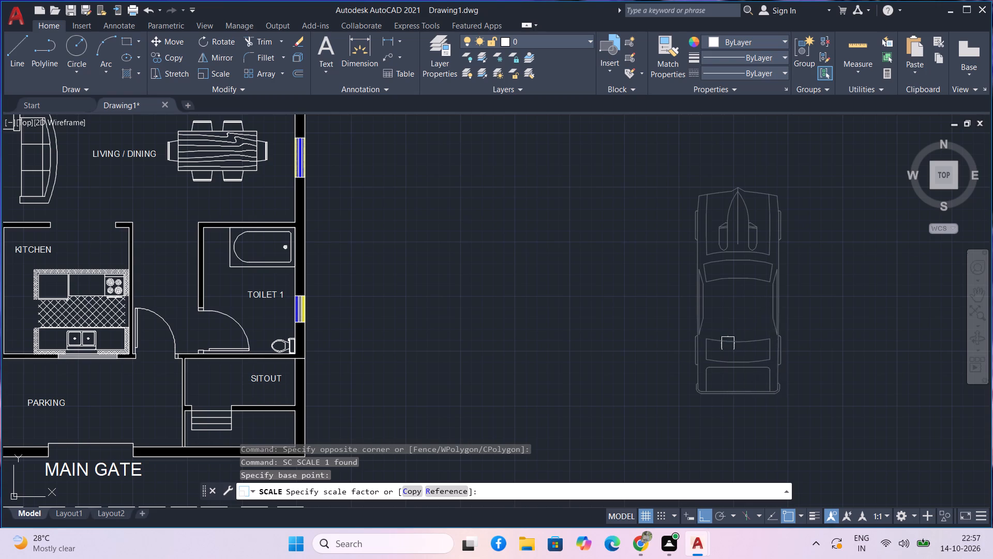
Move the car into the west end of the PARKING area, beside the outer wall, with ortho off.
left_click_drag(789, 403, 780, 372)
left_click(774, 363)
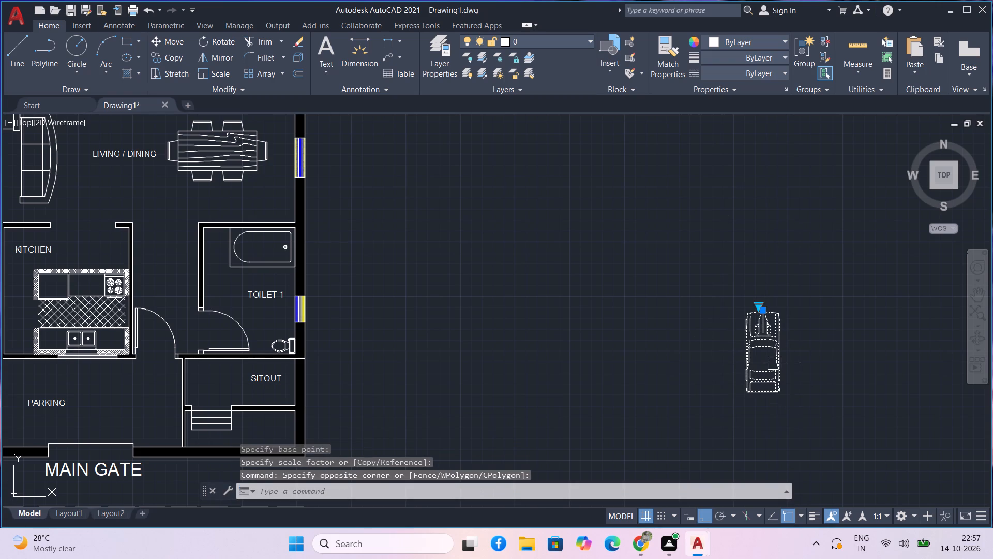
type("M")
key("space")
left_click(779, 392)
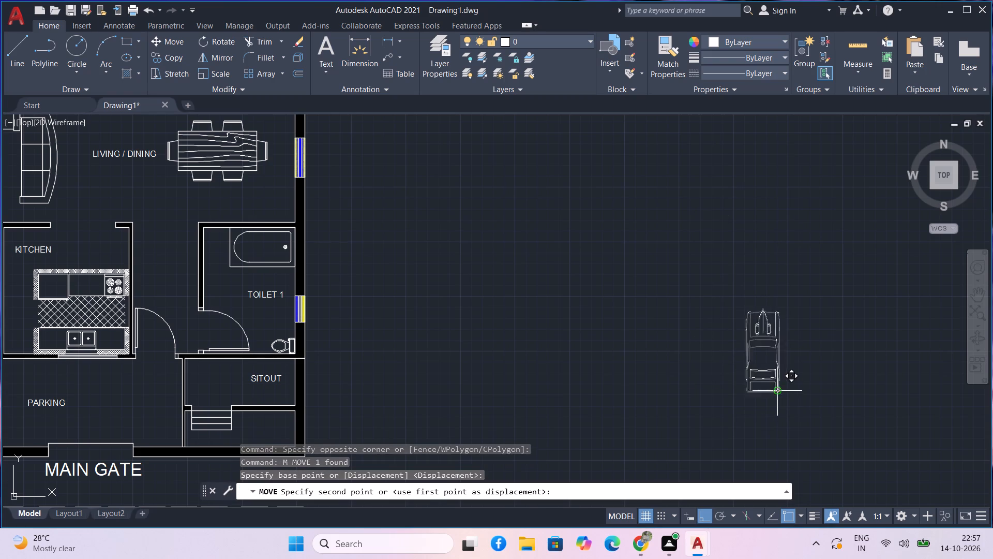
key("F8")
scroll(622, 419, "down", 1)
middle_click_drag(625, 409, 738, 342)
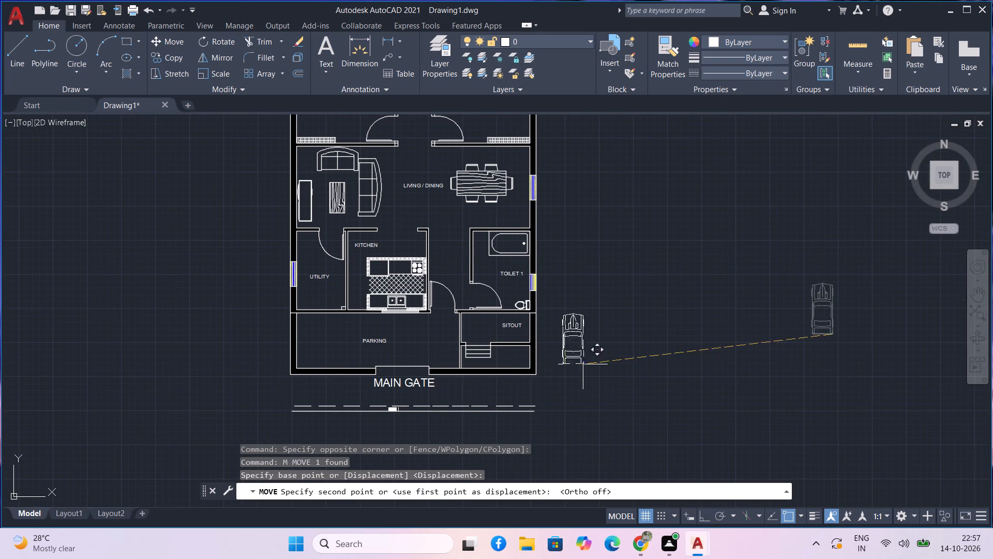
scroll(355, 368, "up", 2)
middle_click_drag(331, 371, 349, 365)
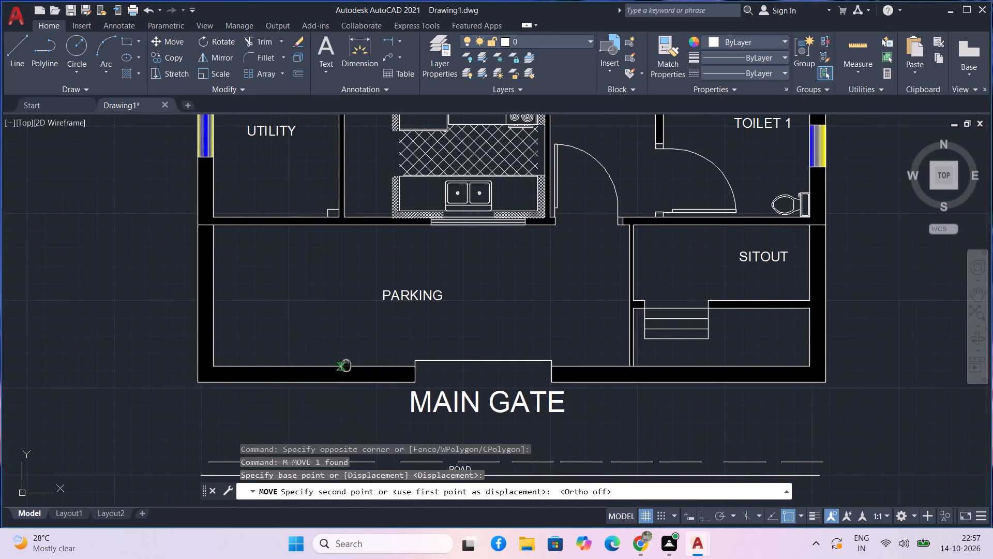
middle_click_drag(349, 365, 363, 365)
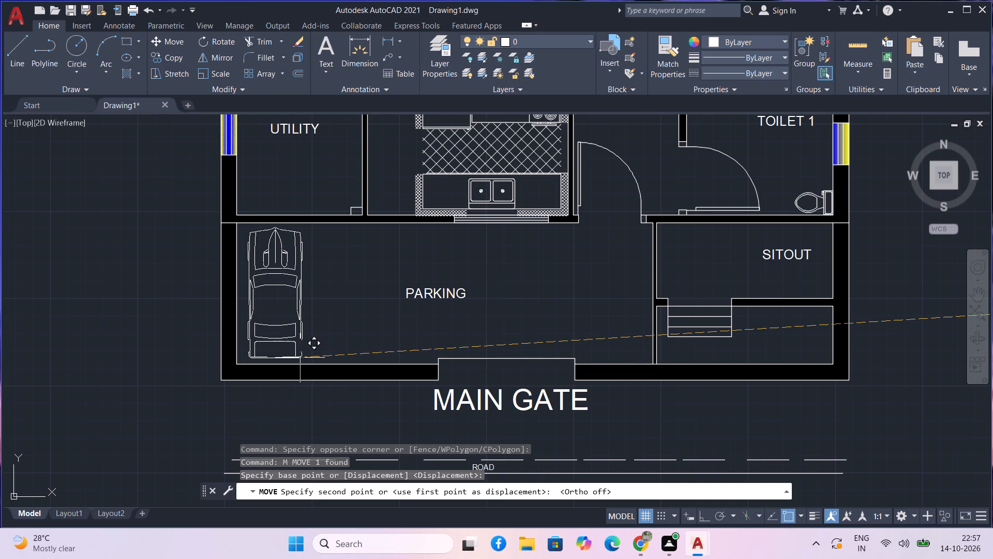
left_click(298, 358)
Place the car being moved at the west end of the PARKING area, just inside the outer wall.
left_click(293, 343)
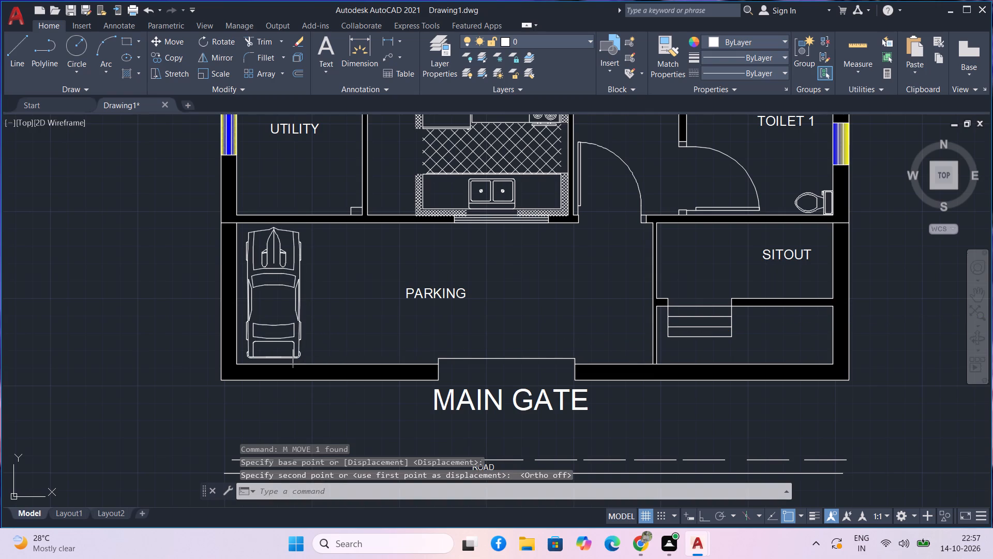
Copy the parked car once, straight east, to stand beside the original between it and the PARKING label.
type("CO")
key("space")
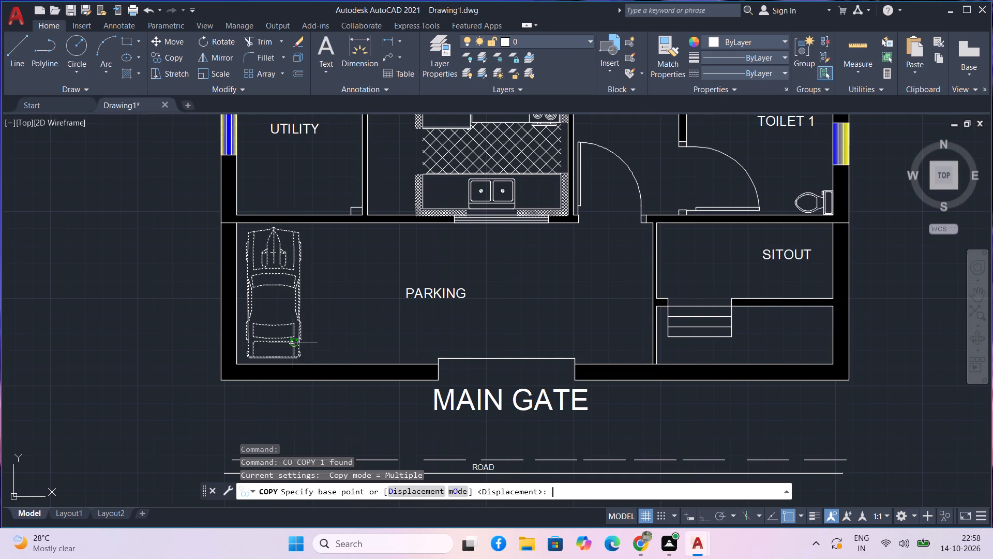
left_click(303, 340)
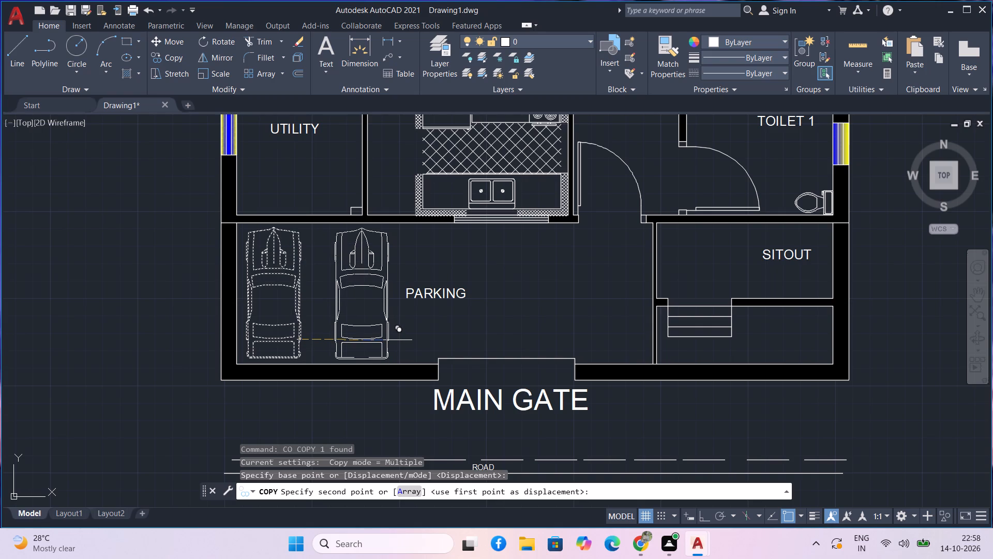
left_click(387, 340)
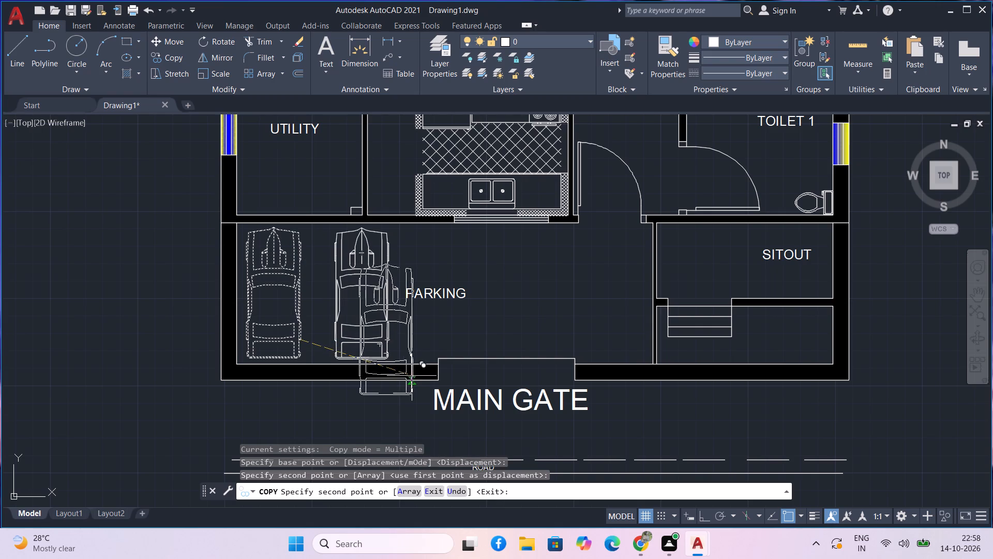
key("Escape")
Review the whole furnished floor plan, from the bedrooms down to the parking, main gate and road.
scroll(387, 398, "down", 1)
middle_click_drag(380, 399, 259, 358)
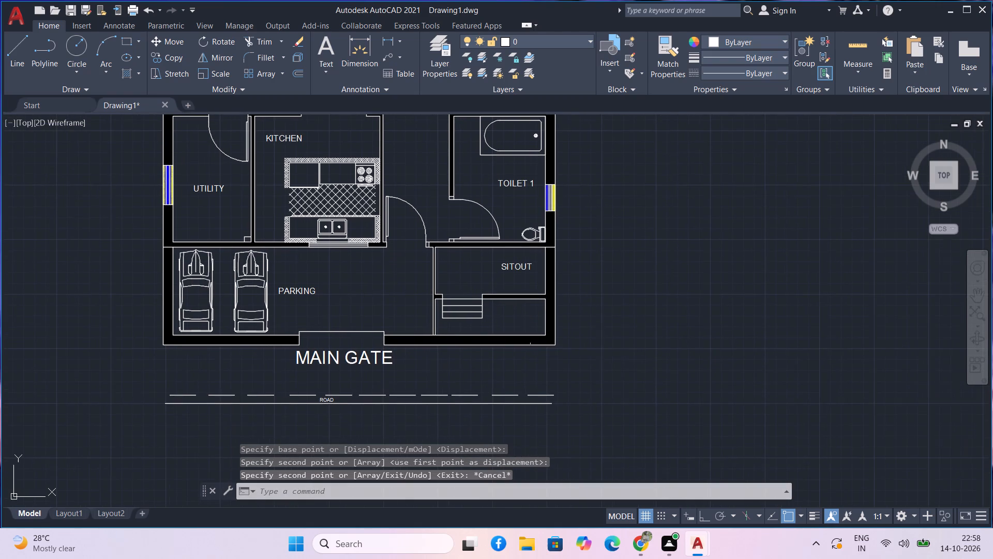
scroll(589, 326, "down", 1)
middle_click_drag(589, 326, 591, 371)
middle_click_drag(594, 337, 594, 396)
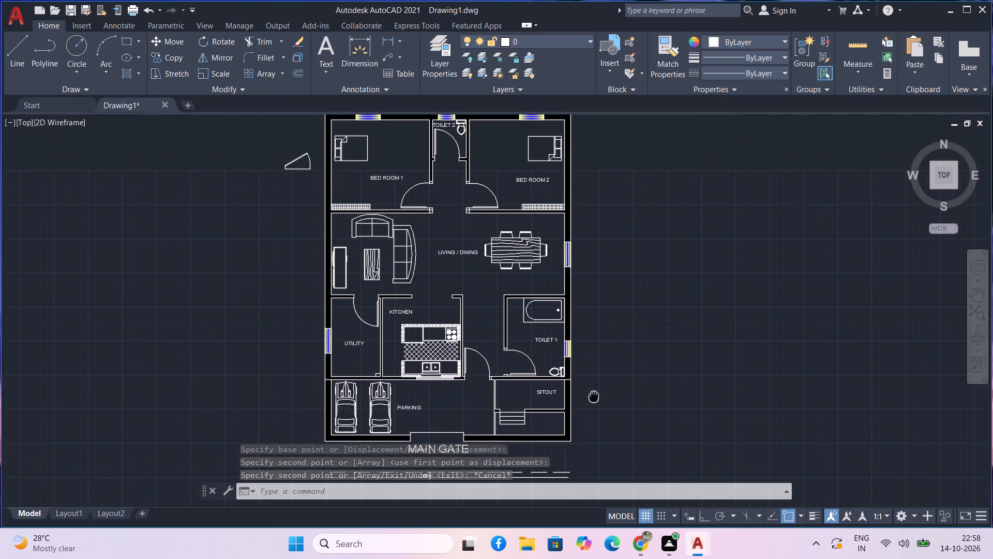
middle_click_drag(596, 350, 597, 366)
middle_click_drag(599, 346, 600, 365)
middle_click_drag(602, 348, 604, 363)
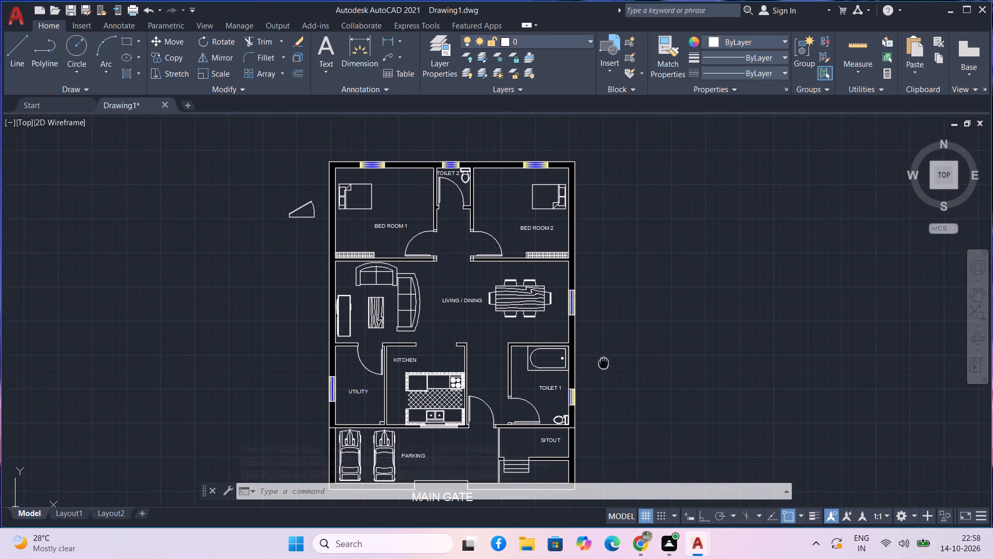
middle_click_drag(604, 363, 604, 339)
middle_click_drag(604, 333, 605, 316)
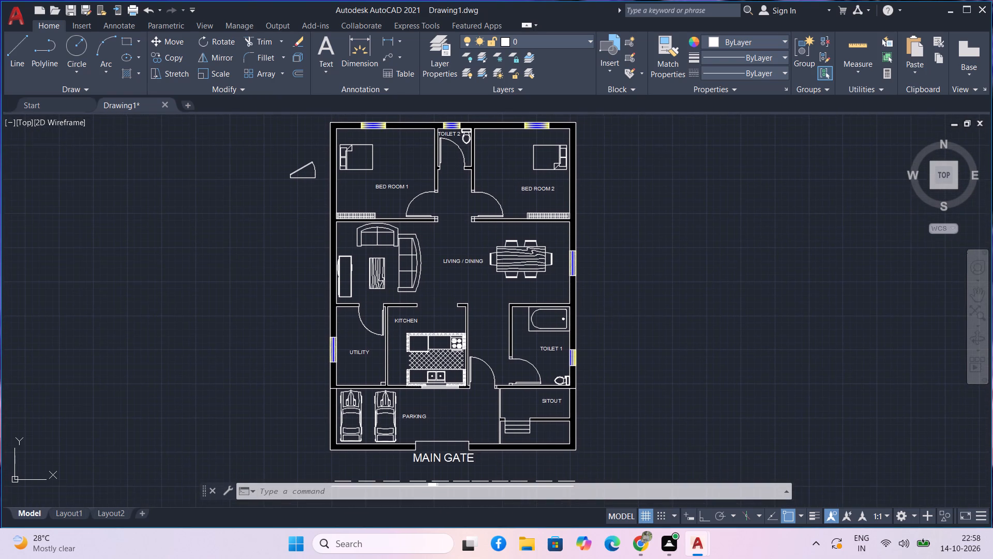
middle_click_drag(605, 316, 609, 322)
middle_click_drag(609, 322, 616, 308)
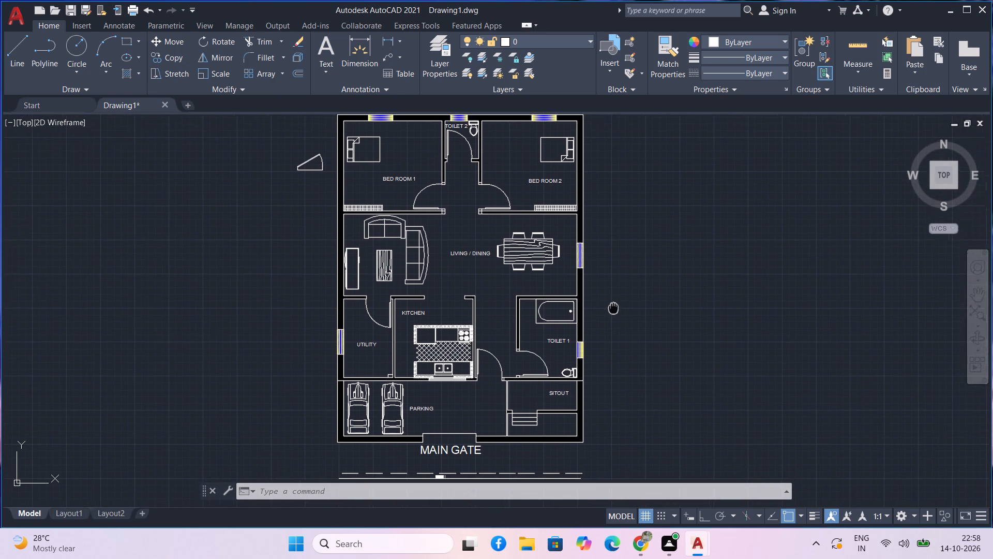
middle_click_drag(616, 308, 635, 315)
middle_click(636, 331)
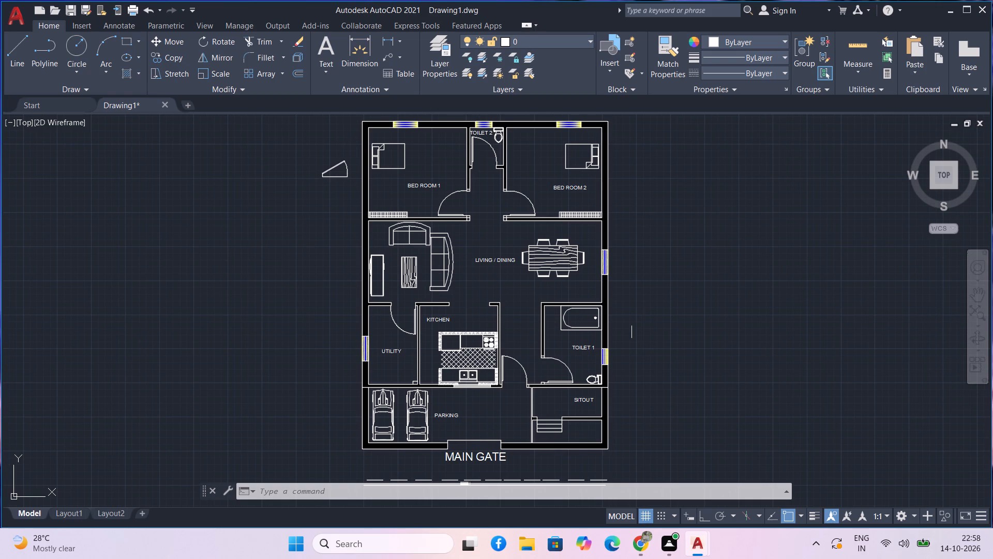
middle_click(638, 332)
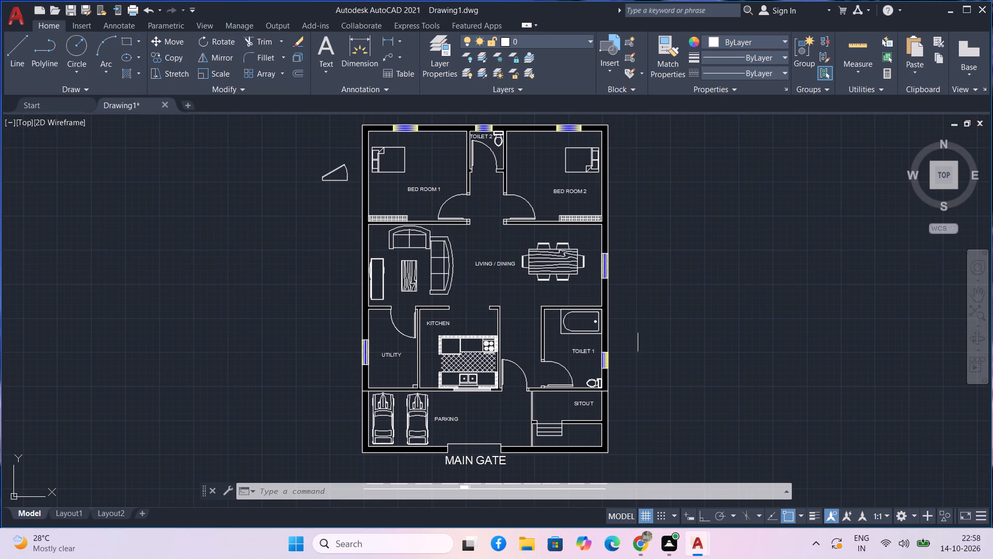
middle_click_drag(638, 327, 637, 343)
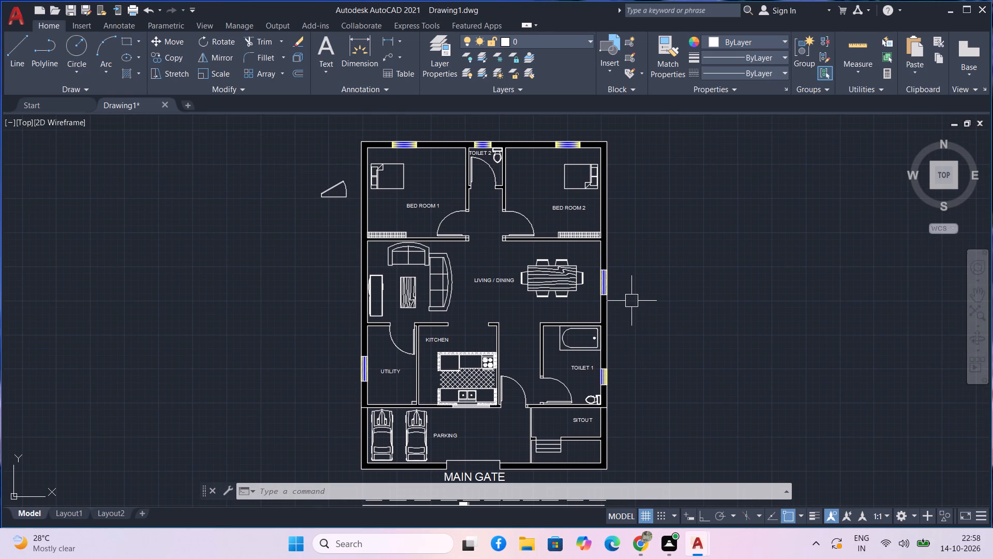
middle_click_drag(631, 301, 627, 277)
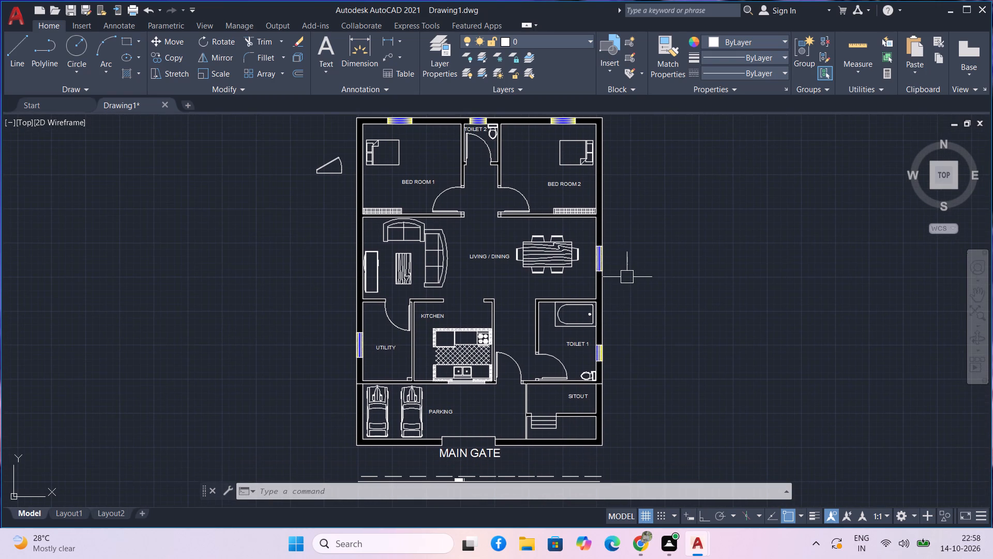
Save the drawing in the Documents folder under the name 2BHK FLOOR PLAN 14 OCT.
key("ctrl+s")
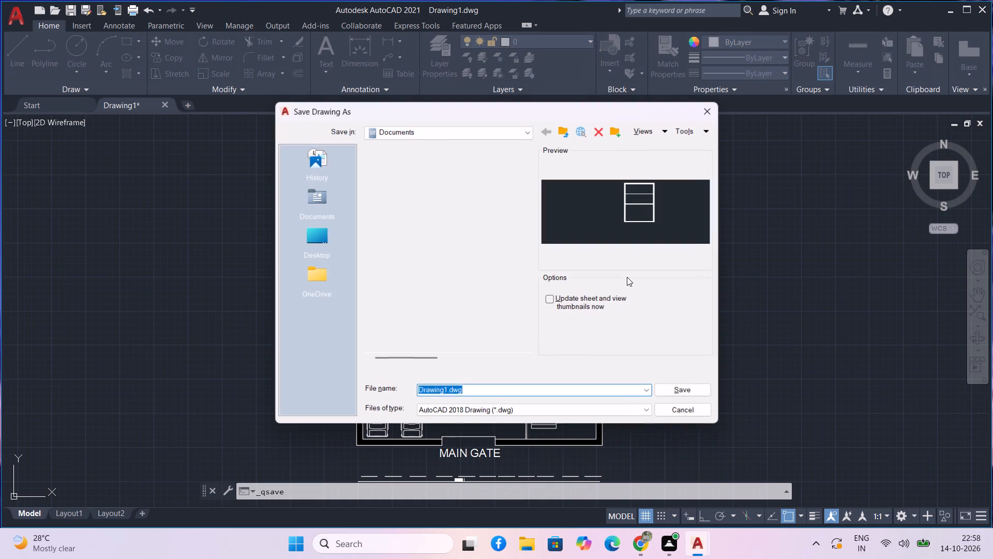
left_click(510, 388)
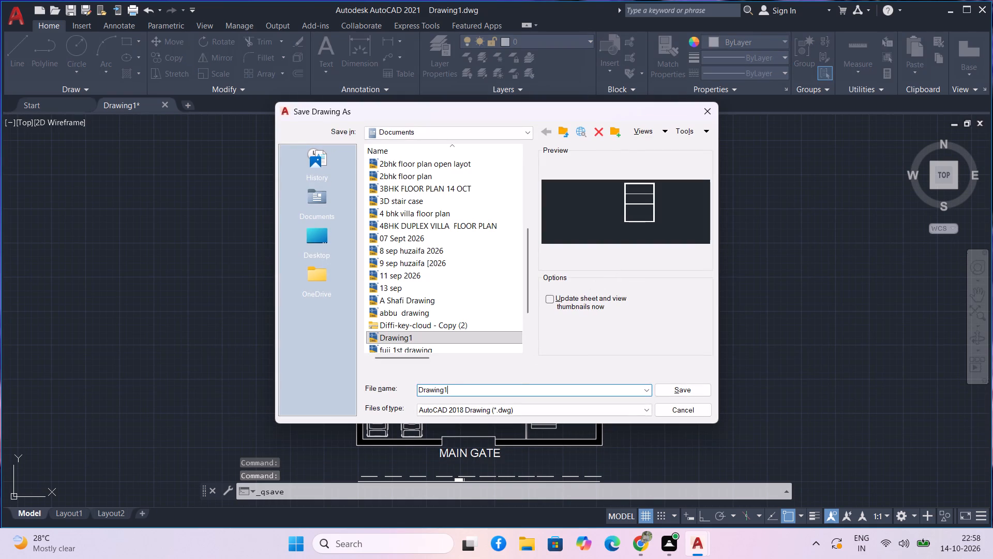
key("BackSpace")
key("BackSpace")
key("BackSpace")
key("BackSpace")
key("BackSpace")
key("BackSpace")
key("BackSpace")
key("BackSpace")
key("BackSpace")
key("BackSpace")
key("BackSpace")
key("BackSpace")
key("BackSpace")
key("BackSpace")
key("BackSpace")
key("BackSpace")
key("BackSpace")
key("BackSpace")
key("BackSpace")
key("BackSpace")
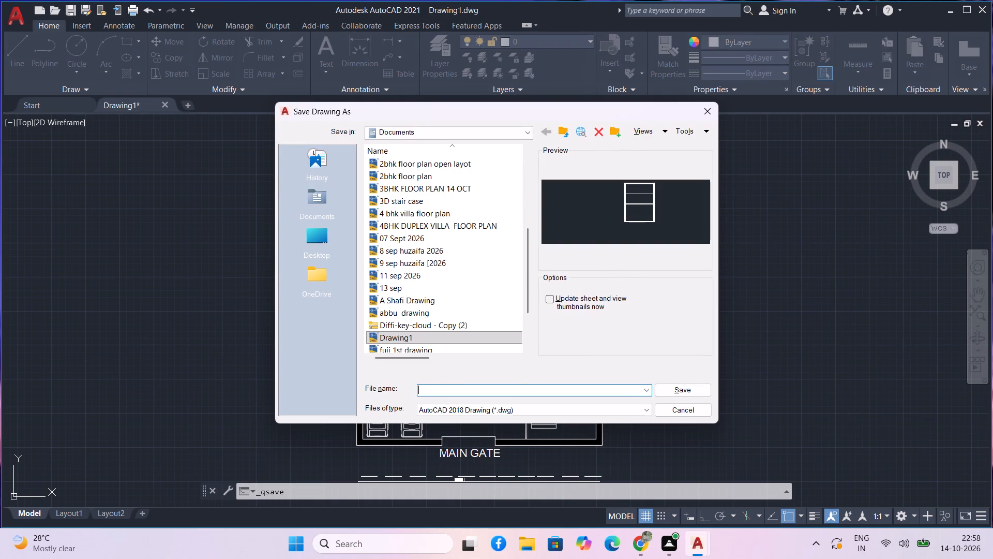
key("2")
type("BHK")
key("space")
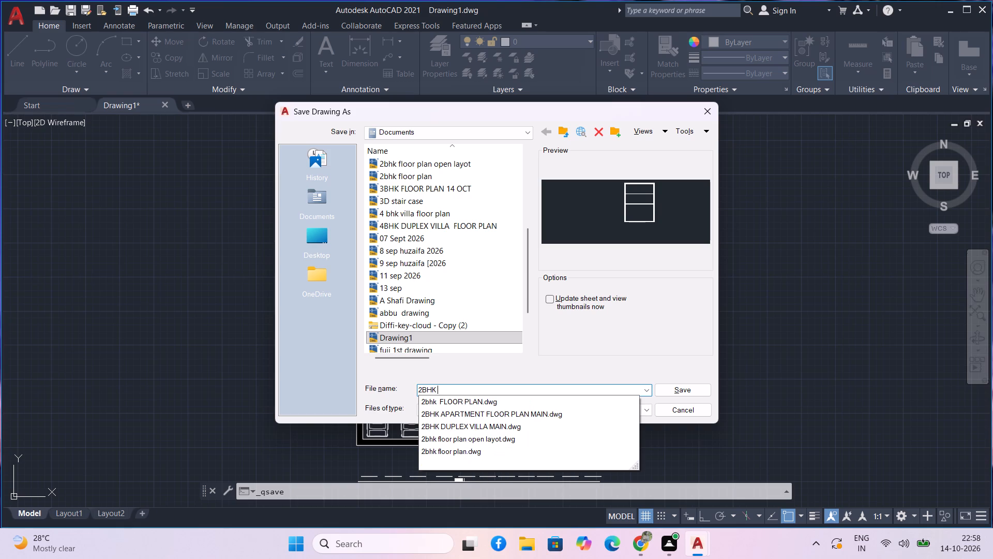
key("BackSpace")
key("BackSpace")
key("BackSpace")
type("HK")
key("space")
type("FLOOR PLAN")
key("space")
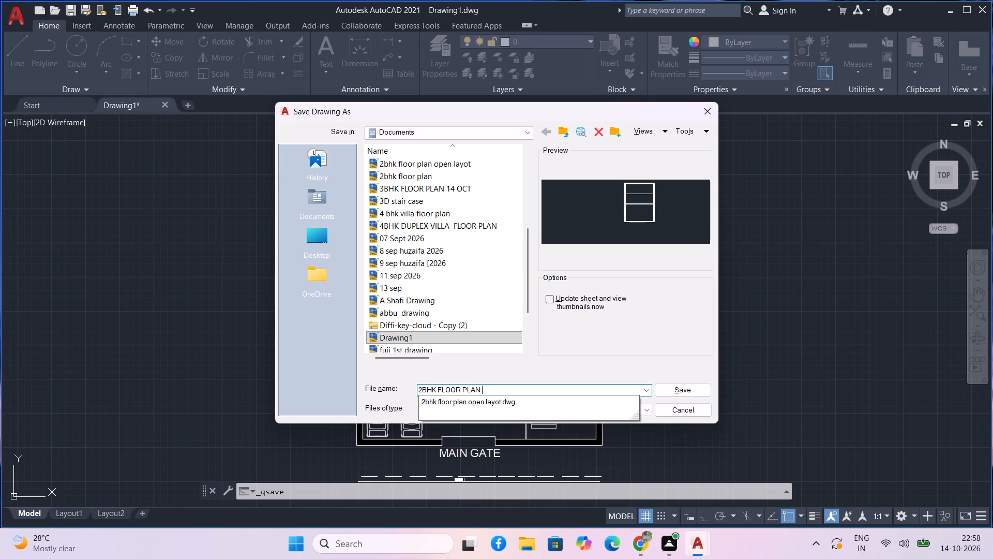
key("1")
type("4")
key("space")
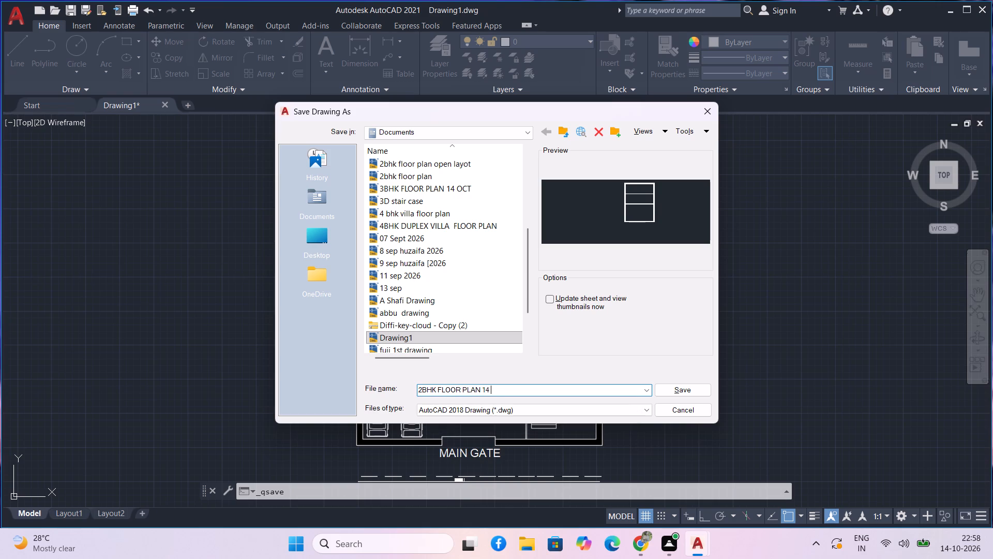
key("o")
type("CT")
key("space")
key("Return")
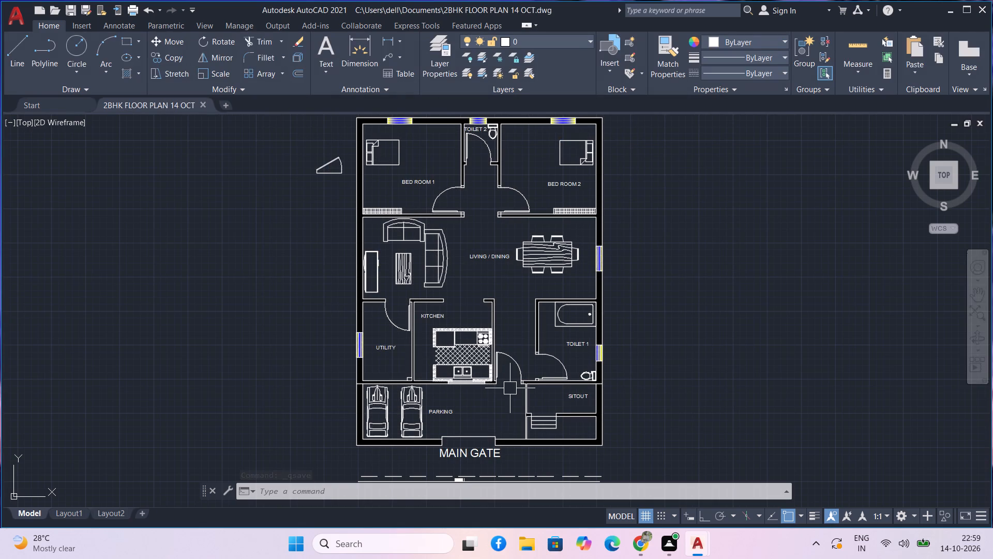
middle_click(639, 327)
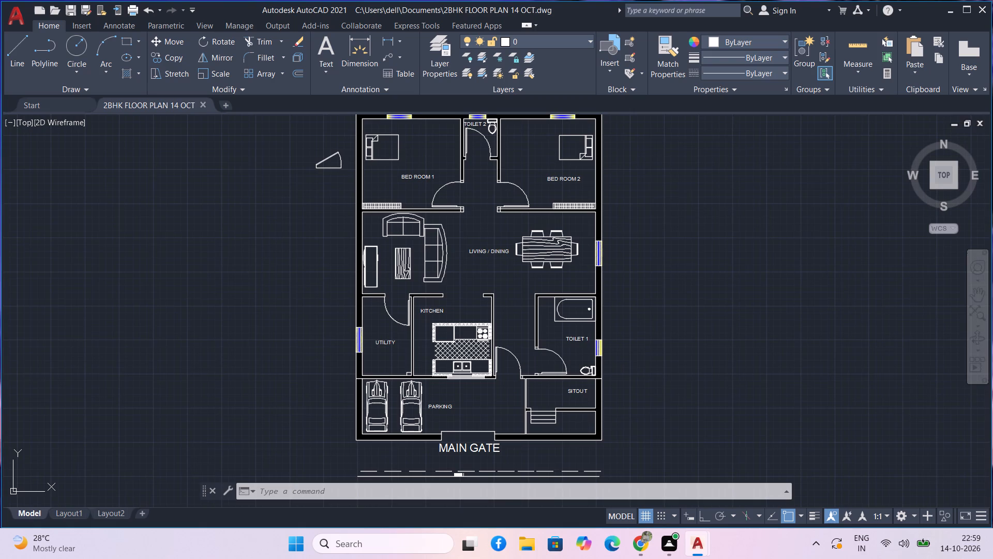